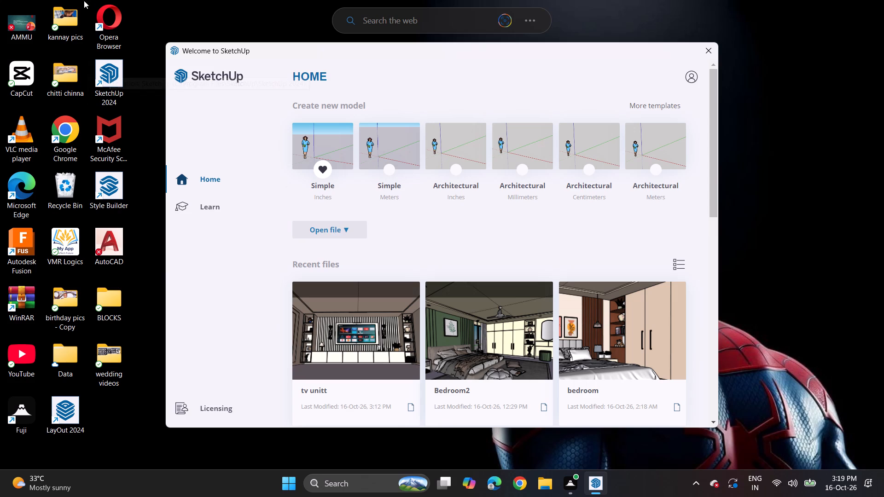
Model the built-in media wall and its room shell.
Create a new model from the Simple template in inches.
{"action": "right_click", "coordinate": [294, 140]}
{"action": "left_click", "coordinate": [294, 140]}
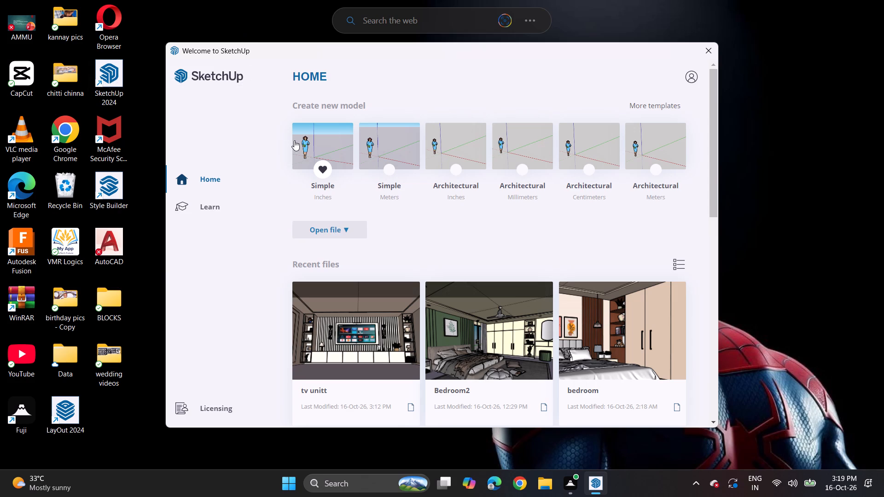
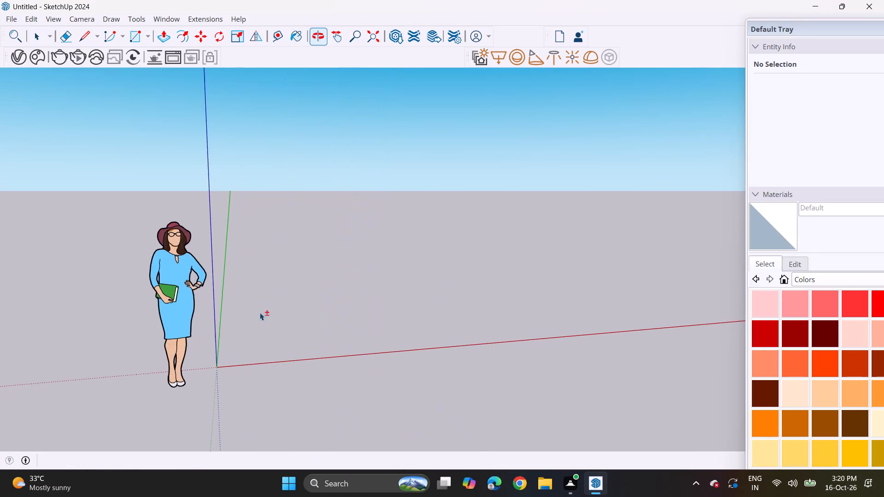
Draw a rectangle of about 613 sq ft on the ground plane for the room floor.
{"action": "middle_click_drag", "start_coordinate": [337, 300], "coordinate": [252, 351]}
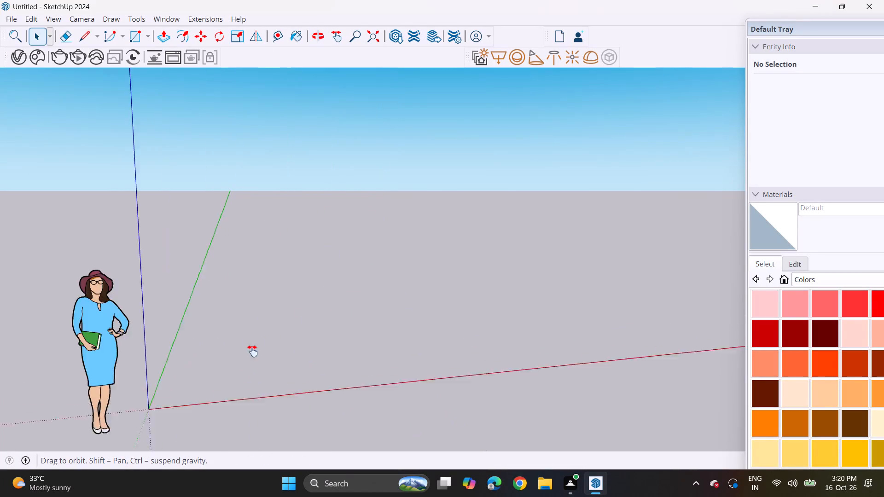
{"action": "middle_click_drag", "start_coordinate": [252, 351], "coordinate": [29, 423]}
{"action": "middle_click_drag", "start_coordinate": [152, 401], "coordinate": [103, 399]}
{"action": "middle_click_drag", "start_coordinate": [113, 367], "coordinate": [117, 387]}
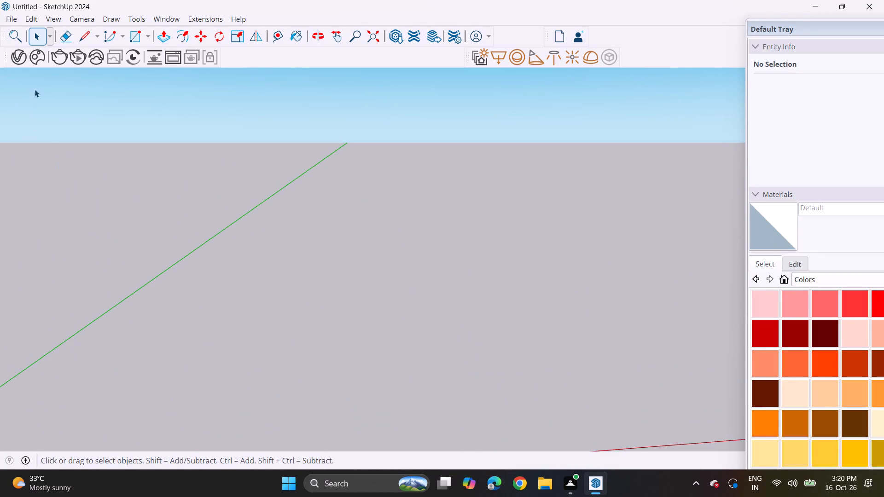
{"action": "left_click", "coordinate": [132, 35]}
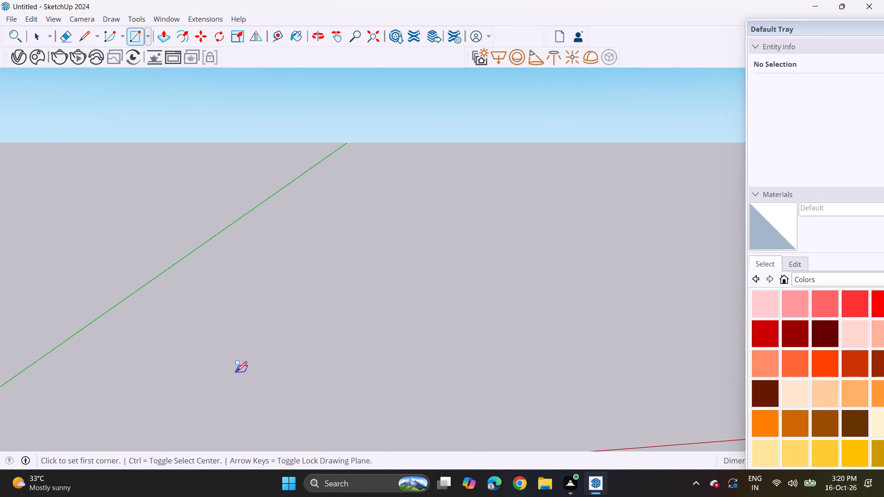
{"action": "left_click", "coordinate": [261, 368]}
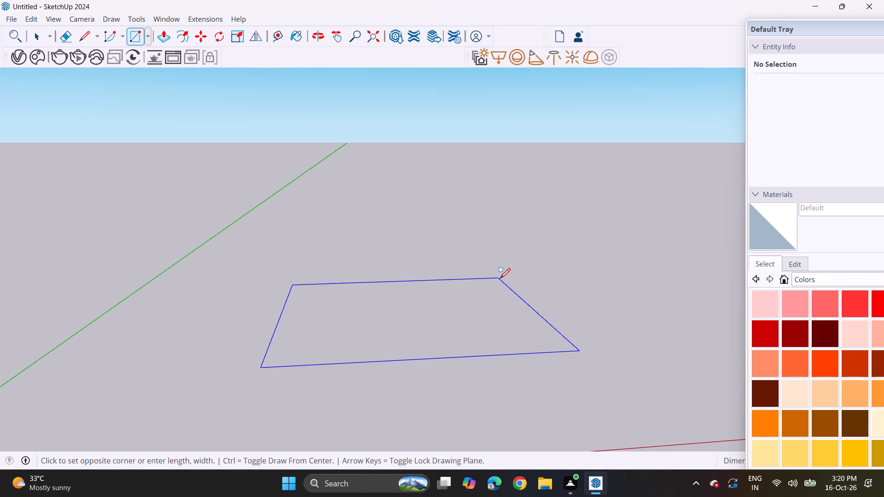
{"action": "left_click", "coordinate": [491, 284]}
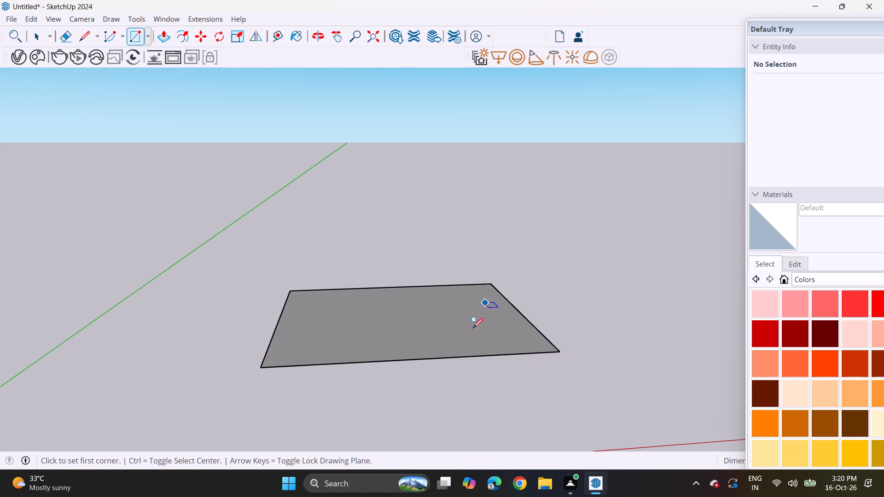
Push/Pull the floor rectangle slightly upward into a thin slab.
{"action": "middle_click_drag", "start_coordinate": [471, 331], "coordinate": [409, 339]}
{"action": "left_click", "coordinate": [165, 32]}
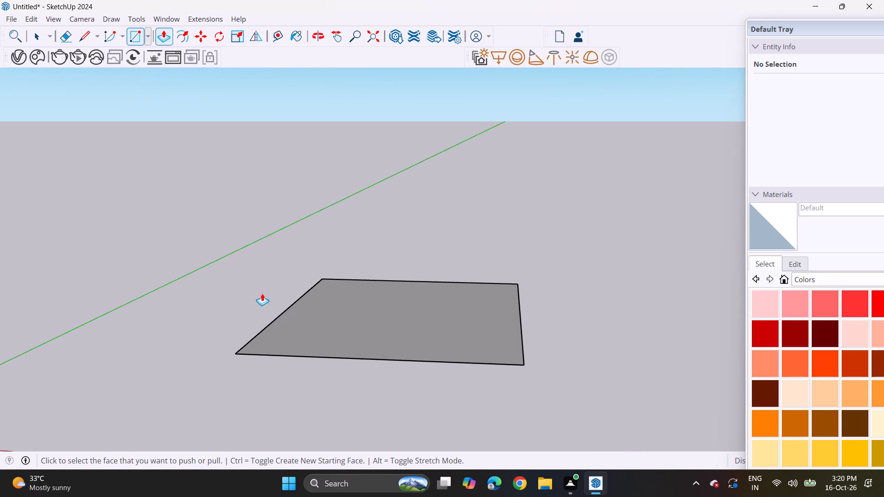
{"action": "left_click", "coordinate": [301, 352]}
{"action": "left_click", "coordinate": [301, 348]}
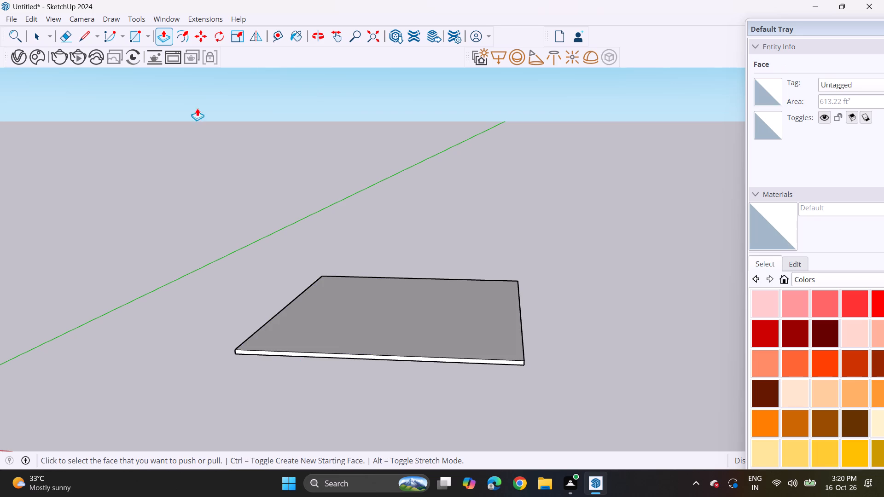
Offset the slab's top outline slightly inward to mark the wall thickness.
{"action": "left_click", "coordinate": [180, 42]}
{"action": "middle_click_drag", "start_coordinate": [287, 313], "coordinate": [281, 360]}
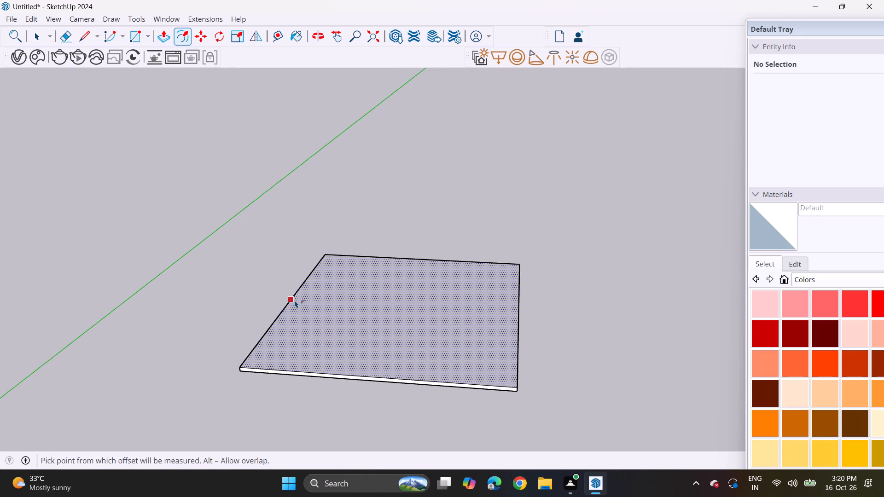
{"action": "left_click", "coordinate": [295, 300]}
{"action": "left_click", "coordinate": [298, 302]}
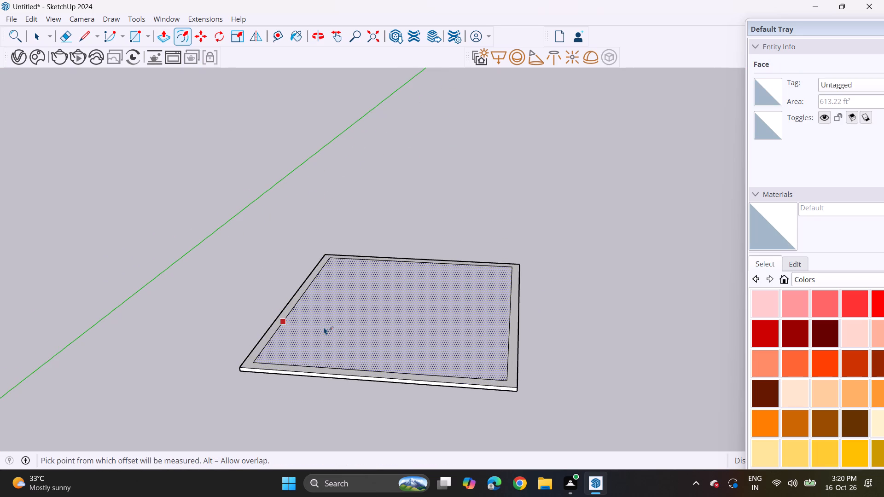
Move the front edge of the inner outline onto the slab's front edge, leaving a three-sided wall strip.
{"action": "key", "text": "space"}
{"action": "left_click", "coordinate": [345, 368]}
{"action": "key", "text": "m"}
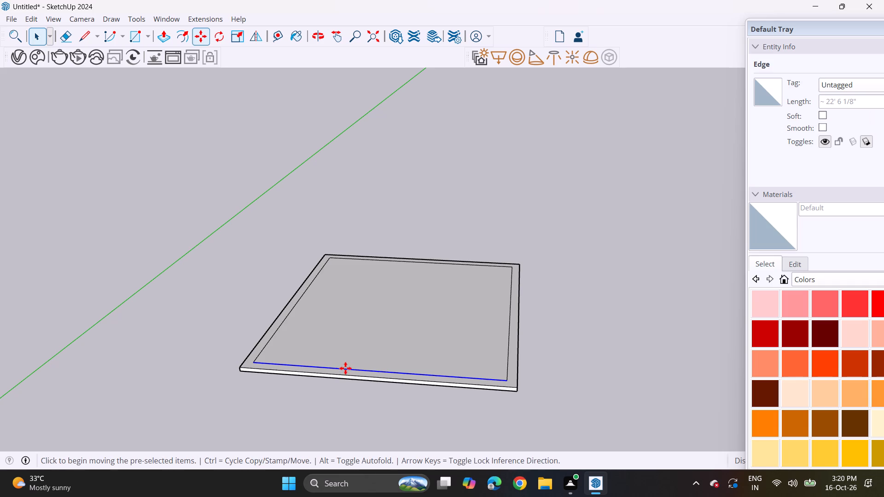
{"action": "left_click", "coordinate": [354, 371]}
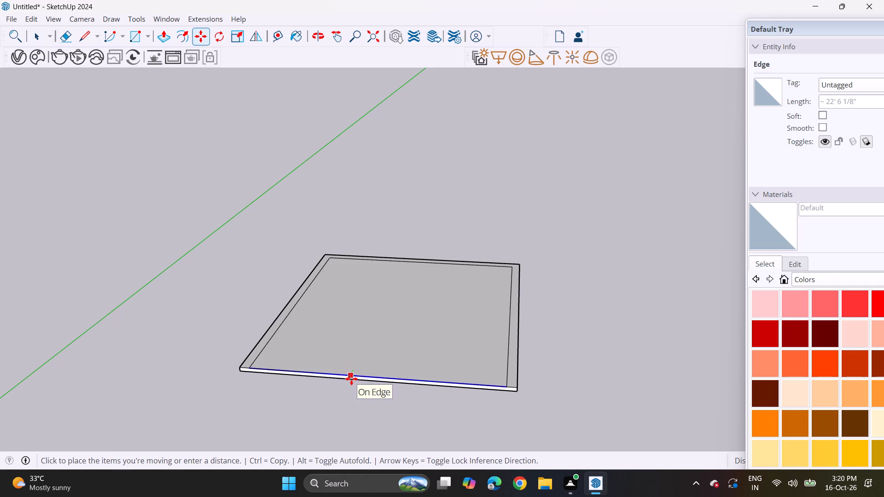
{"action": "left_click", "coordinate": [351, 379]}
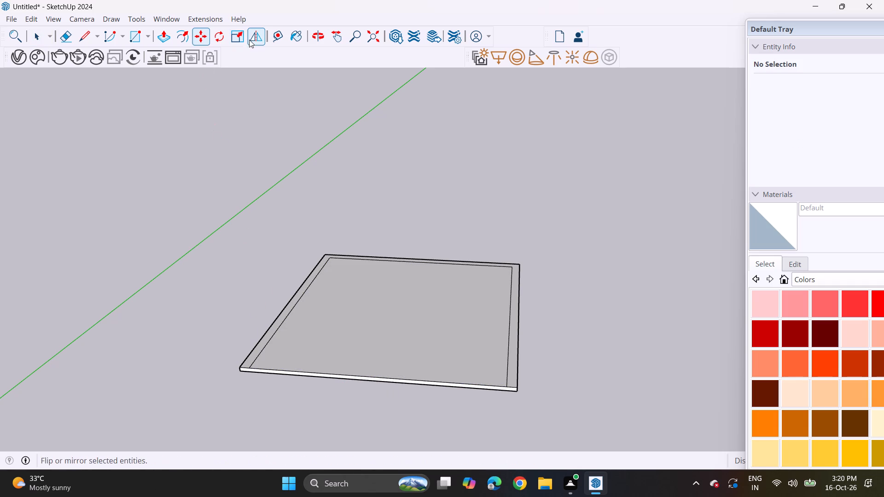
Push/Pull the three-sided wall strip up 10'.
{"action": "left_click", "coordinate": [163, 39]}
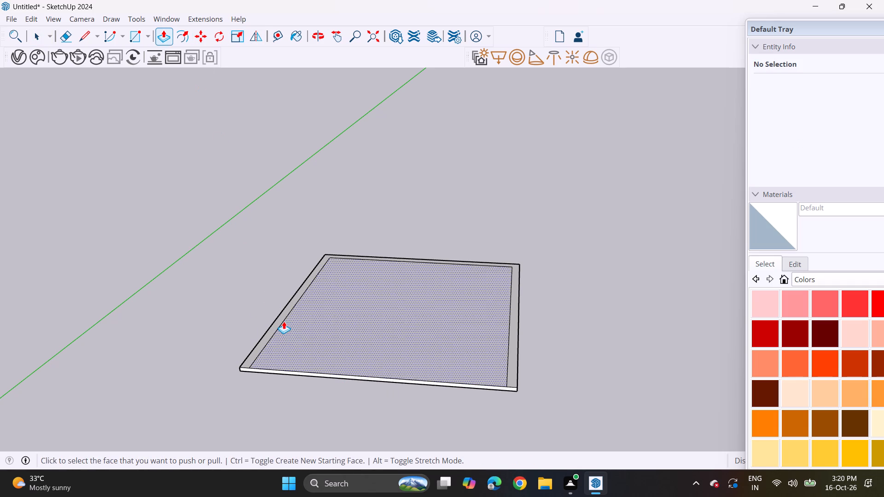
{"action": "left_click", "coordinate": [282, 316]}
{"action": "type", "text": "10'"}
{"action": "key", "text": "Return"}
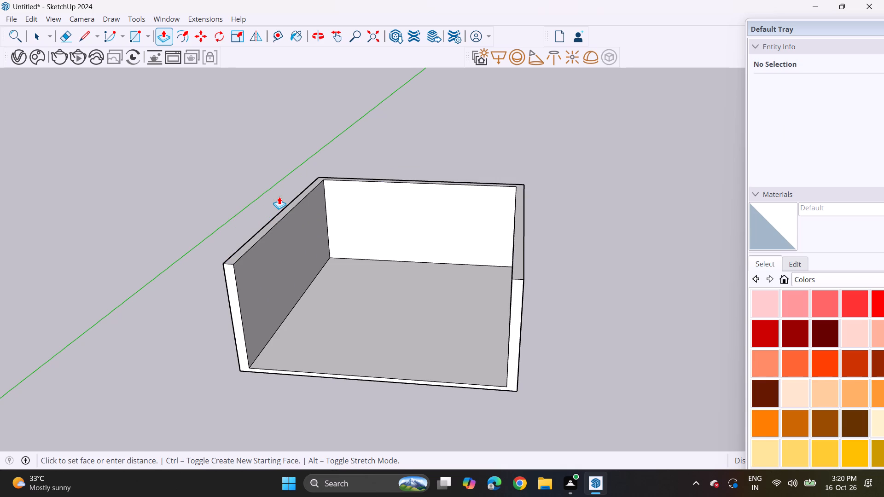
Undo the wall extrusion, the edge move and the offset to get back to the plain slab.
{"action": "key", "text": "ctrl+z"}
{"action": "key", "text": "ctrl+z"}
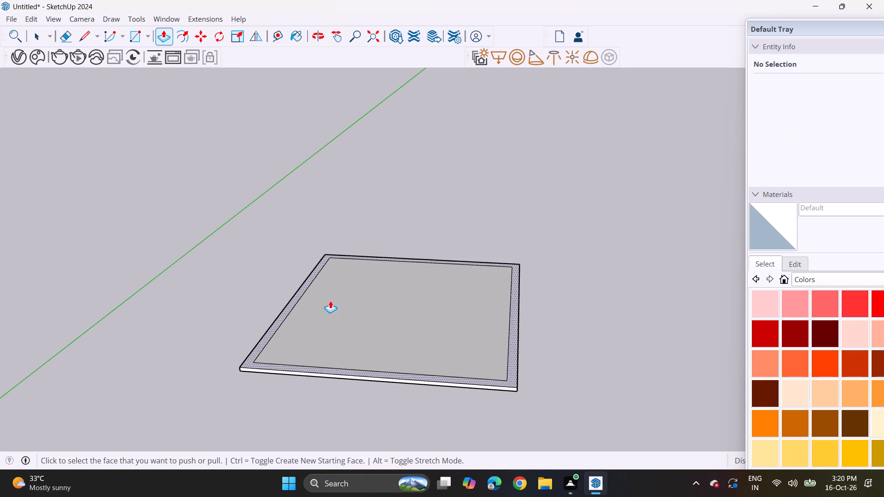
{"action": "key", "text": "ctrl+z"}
Push one side face of the slab inward to narrow its top to about 480 sq ft.
{"action": "middle_click_drag", "start_coordinate": [477, 371], "coordinate": [361, 332]}
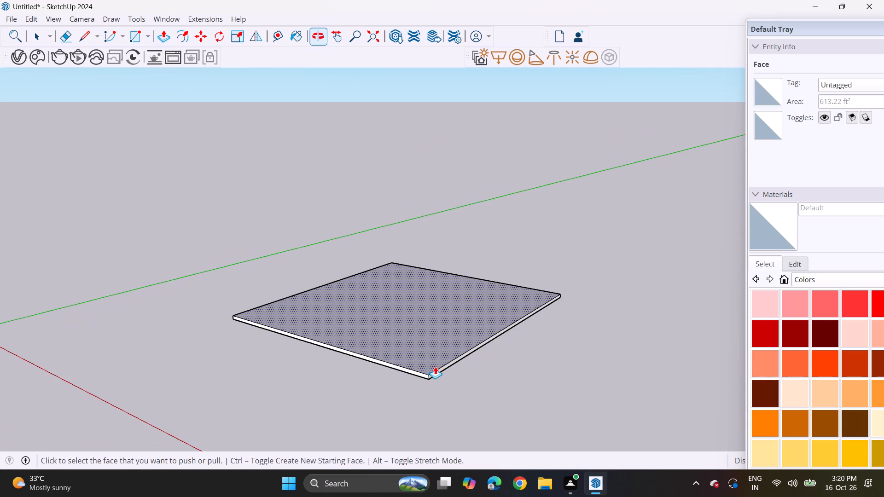
{"action": "left_click", "coordinate": [437, 372]}
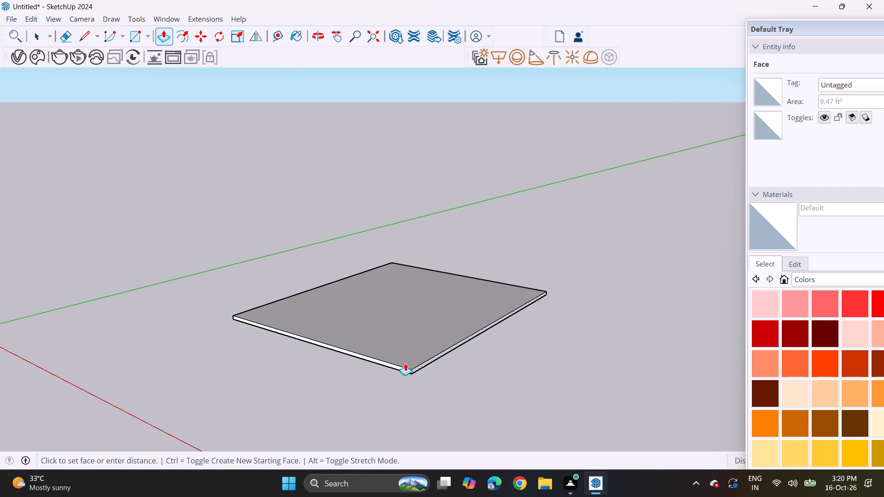
{"action": "left_click", "coordinate": [385, 358]}
Offset the narrowed slab's top outline slightly inward to mark the wall thickness.
{"action": "middle_click_drag", "start_coordinate": [284, 285], "coordinate": [423, 369]}
{"action": "left_click_drag", "start_coordinate": [183, 33], "coordinate": [188, 35]}
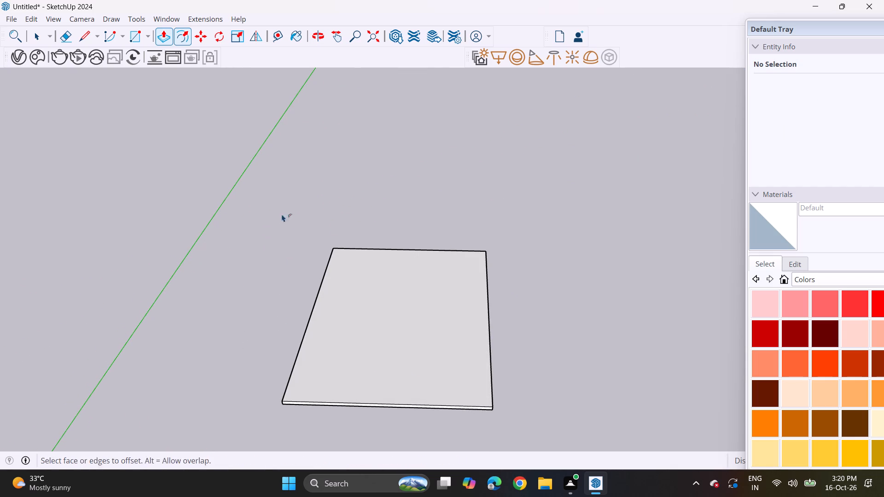
{"action": "left_click", "coordinate": [311, 327]}
{"action": "left_click", "coordinate": [314, 326]}
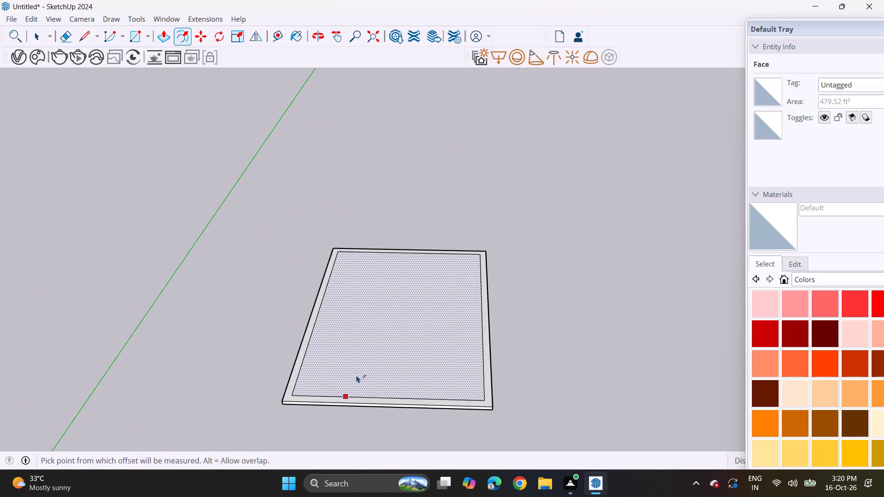
Move the inner outline's front edge onto the slab's front edge so the room is open at the front.
{"action": "key", "text": "space"}
{"action": "left_click", "coordinate": [369, 399]}
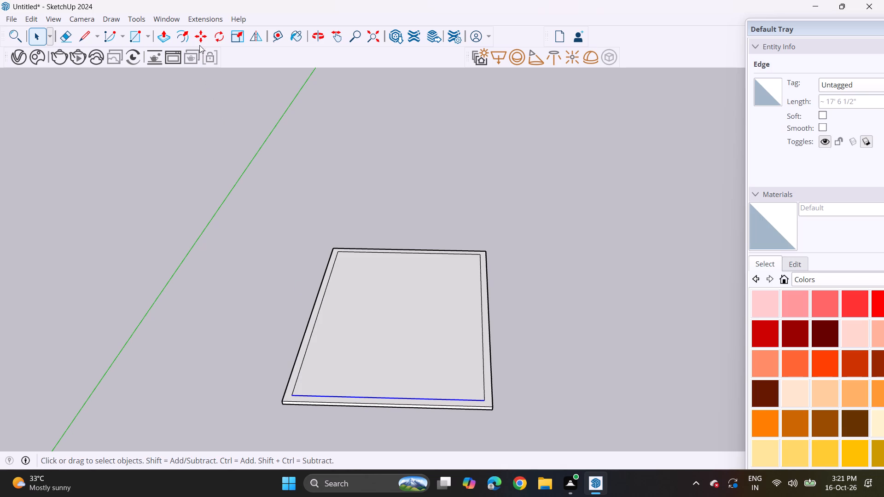
{"action": "left_click", "coordinate": [199, 36]}
{"action": "left_click", "coordinate": [389, 400]}
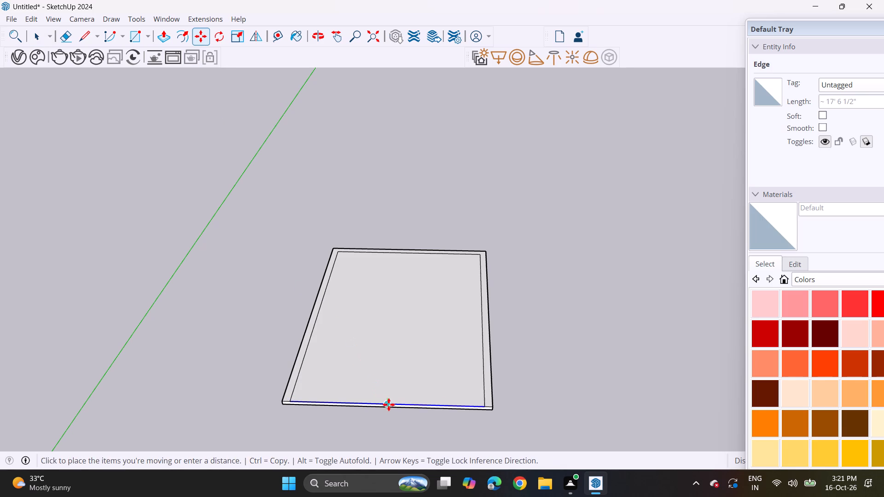
{"action": "left_click", "coordinate": [389, 406]}
Push/Pull the three-sided wall strip up 10' to form the back and side walls.
{"action": "left_click", "coordinate": [166, 38]}
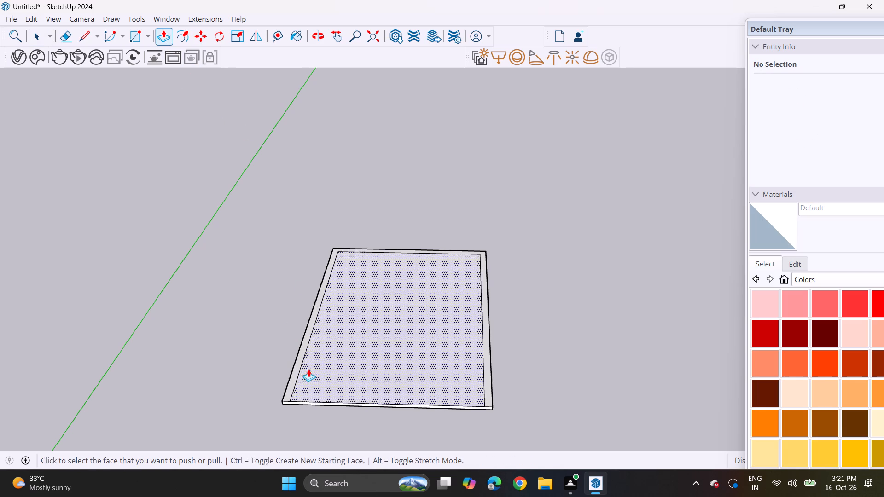
{"action": "left_click", "coordinate": [299, 370]}
{"action": "type", "text": "10'"}
{"action": "key", "text": "Return"}
{"action": "middle_click_drag", "start_coordinate": [344, 334], "coordinate": [358, 231]}
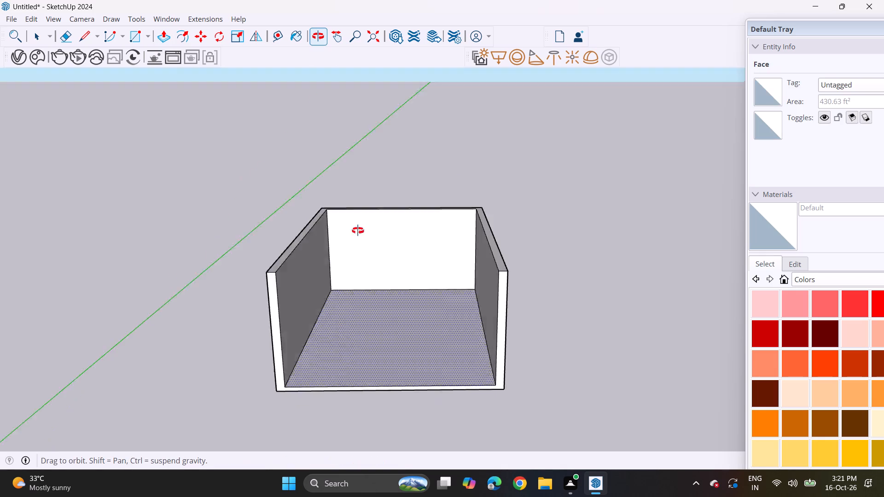
{"action": "middle_click_drag", "start_coordinate": [358, 231], "coordinate": [360, 190]}
{"action": "scroll", "coordinate": [385, 227], "scroll_direction": "up", "scroll_amount": 2}
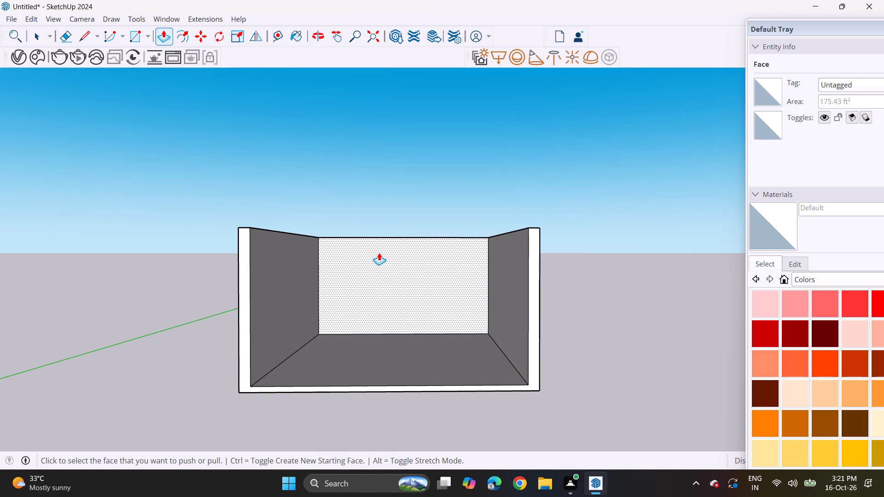
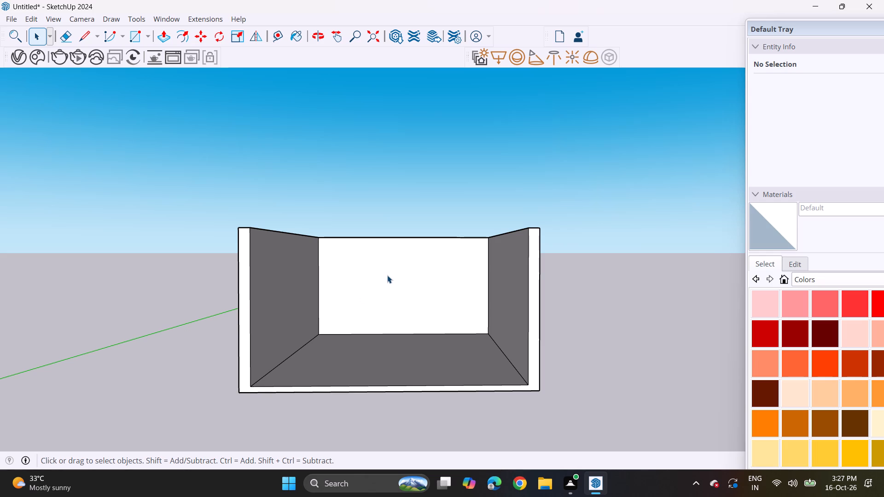
Draw an upright rotated rectangle 6" high along the full length of the back wall's outer top edge.
{"action": "middle_click_drag", "start_coordinate": [392, 258], "coordinate": [374, 342]}
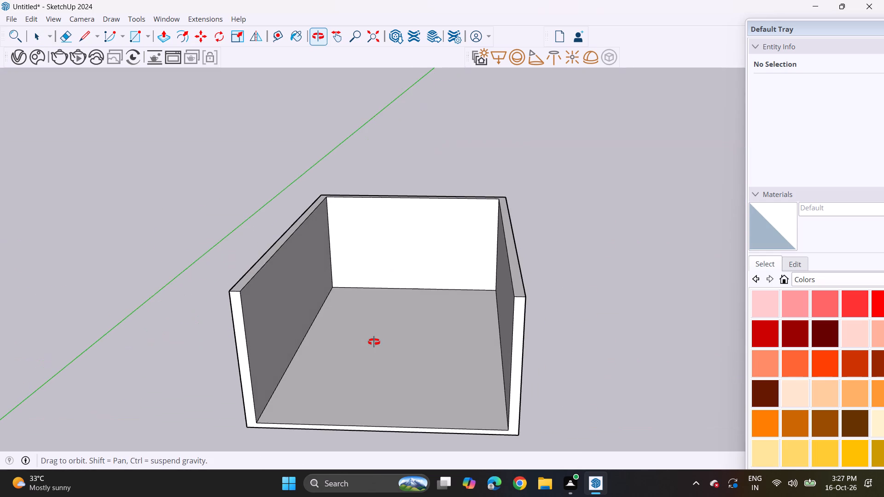
{"action": "middle_click_drag", "start_coordinate": [374, 342], "coordinate": [381, 313]}
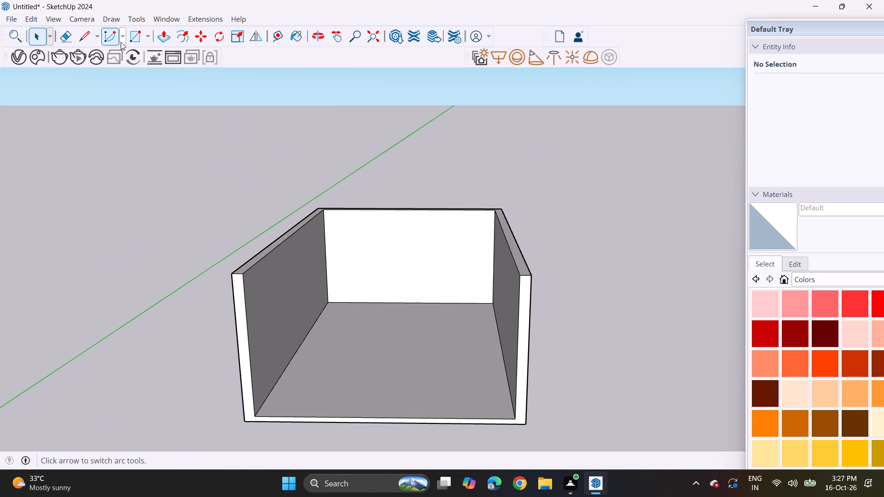
{"action": "left_click", "coordinate": [145, 41]}
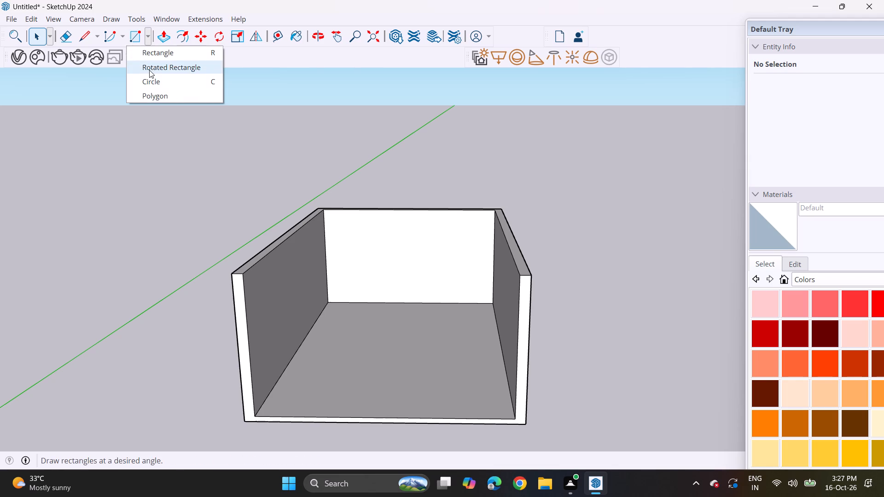
{"action": "left_click", "coordinate": [149, 70]}
{"action": "middle_click_drag", "start_coordinate": [291, 203], "coordinate": [286, 242]}
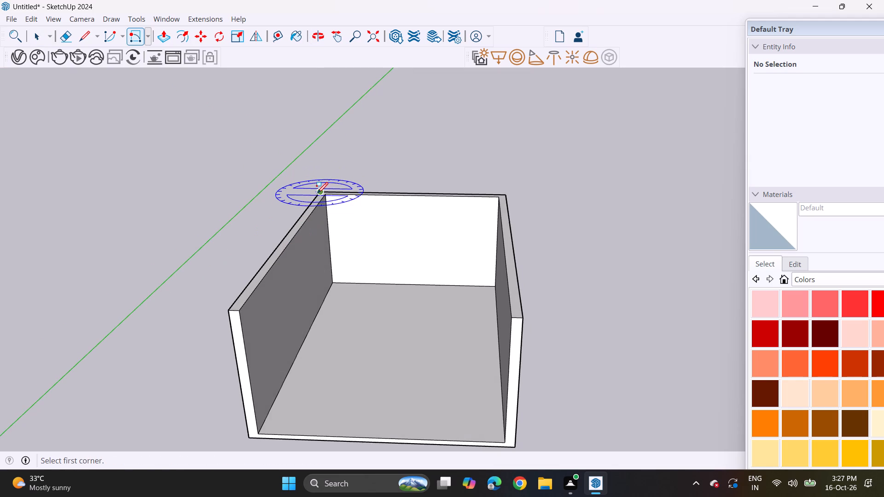
{"action": "left_click", "coordinate": [317, 193]}
{"action": "left_click", "coordinate": [509, 196]}
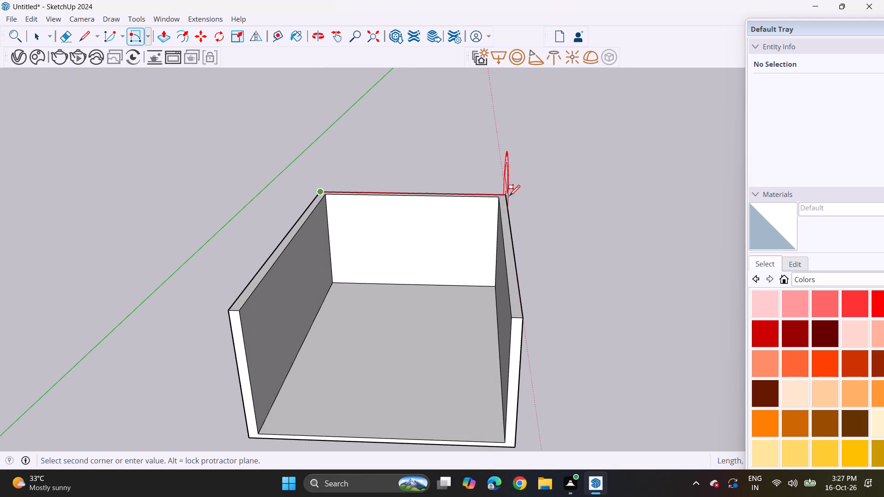
{"action": "middle_click_drag", "start_coordinate": [507, 165], "coordinate": [380, 123]}
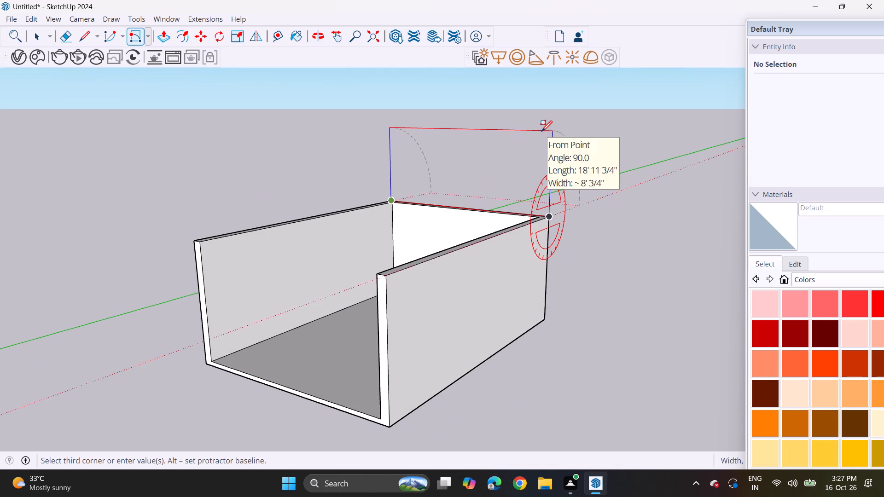
{"action": "key", "text": "6"}
{"action": "key", "text": "Return"}
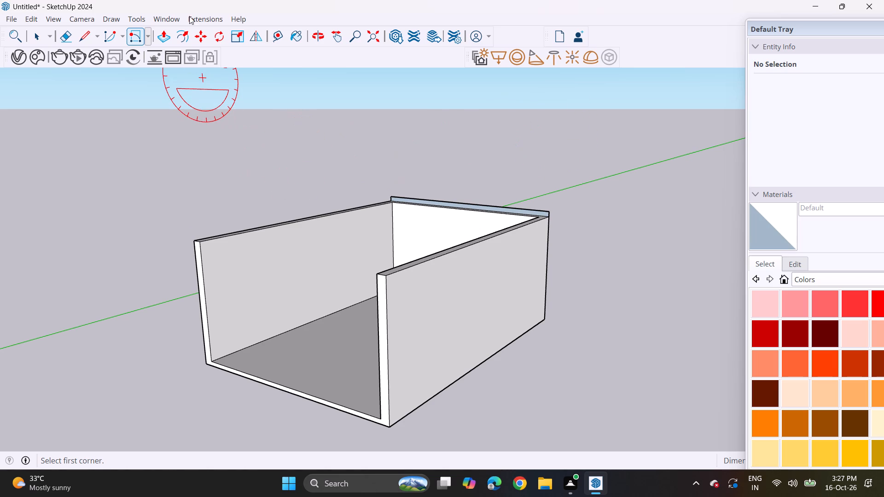
Push/Pull the thin strip above the back wall forward to the walls' front ends to form a roof slab.
{"action": "left_click", "coordinate": [160, 35]}
{"action": "middle_click_drag", "start_coordinate": [353, 210], "coordinate": [370, 272]}
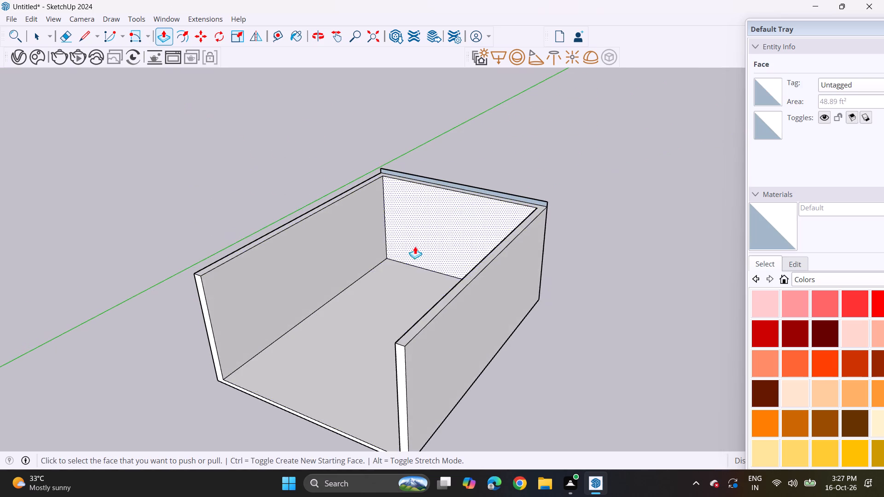
{"action": "scroll", "coordinate": [482, 188], "scroll_direction": "up", "scroll_amount": 2}
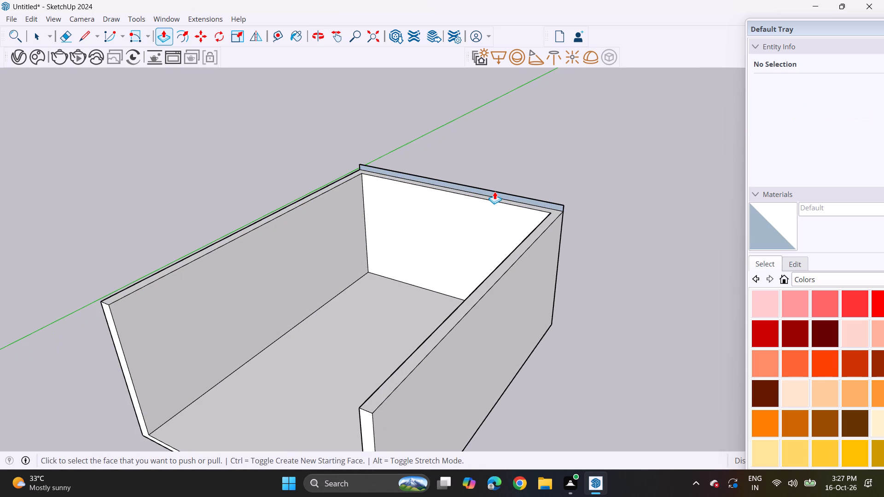
{"action": "left_click", "coordinate": [493, 195]}
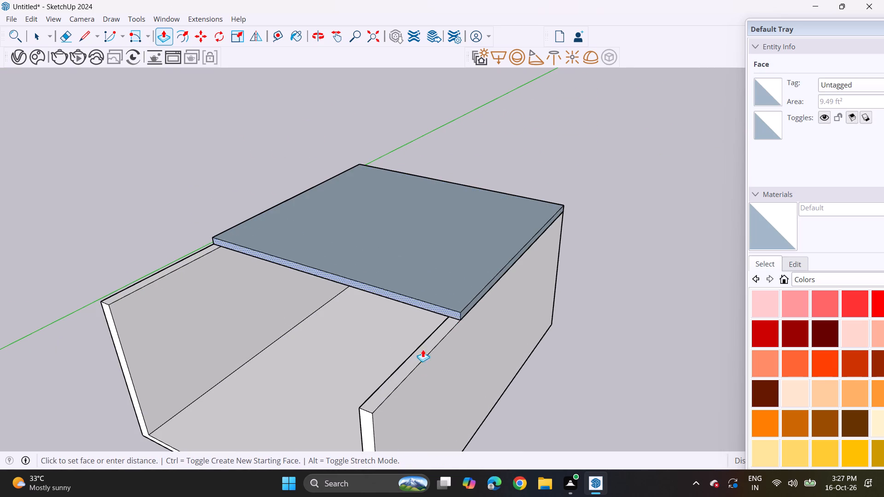
{"action": "left_click", "coordinate": [368, 424]}
Push/Pull one side wall's inner face slightly into the room and repeat the same distance on the opposite wall.
{"action": "middle_click_drag", "start_coordinate": [307, 389], "coordinate": [454, 254]}
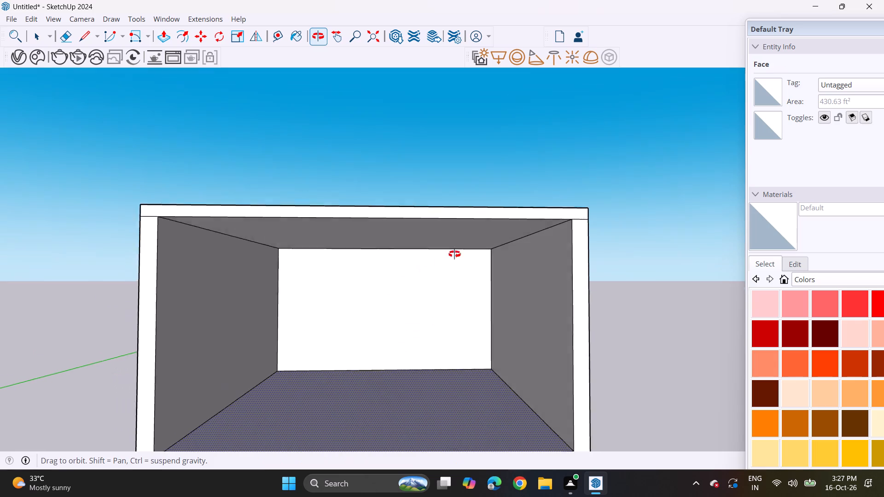
{"action": "middle_click_drag", "start_coordinate": [454, 254], "coordinate": [457, 251]}
{"action": "scroll", "coordinate": [418, 320], "scroll_direction": "up", "scroll_amount": 3}
{"action": "middle_click_drag", "start_coordinate": [416, 322], "coordinate": [449, 309]}
{"action": "middle_click_drag", "start_coordinate": [447, 314], "coordinate": [424, 314]}
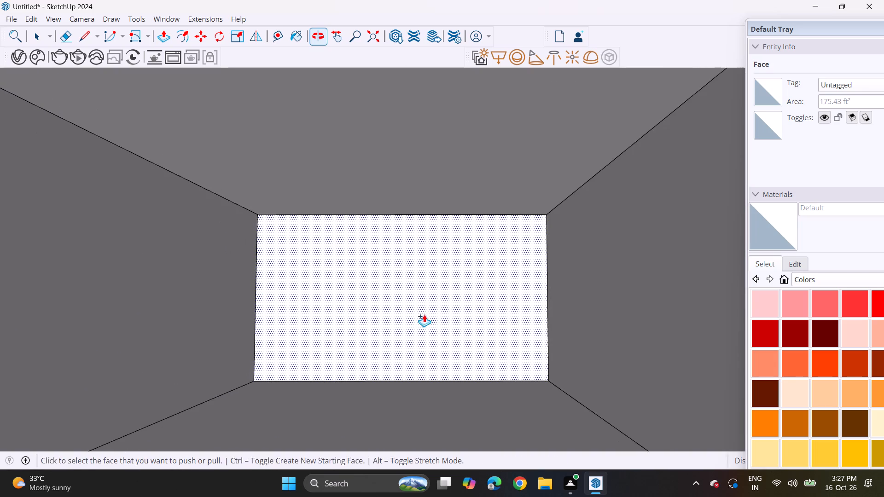
{"action": "middle_click", "coordinate": [424, 314]}
{"action": "middle_click", "coordinate": [421, 316], "text": "shift"}
{"action": "scroll", "coordinate": [421, 316], "scroll_direction": "down", "scroll_amount": 3}
{"action": "scroll", "coordinate": [454, 329], "scroll_direction": "up", "scroll_amount": 3}
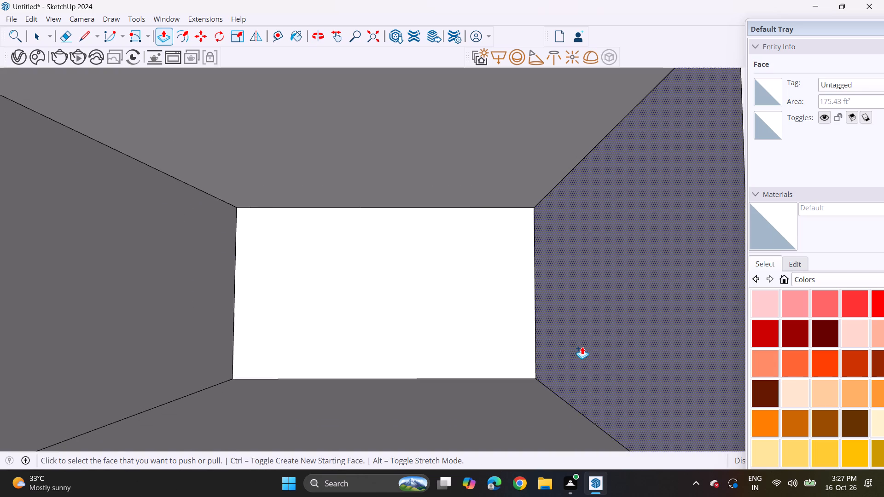
{"action": "left_click", "coordinate": [582, 347]}
{"action": "left_click", "coordinate": [565, 352]}
{"action": "double_click", "coordinate": [154, 371]}
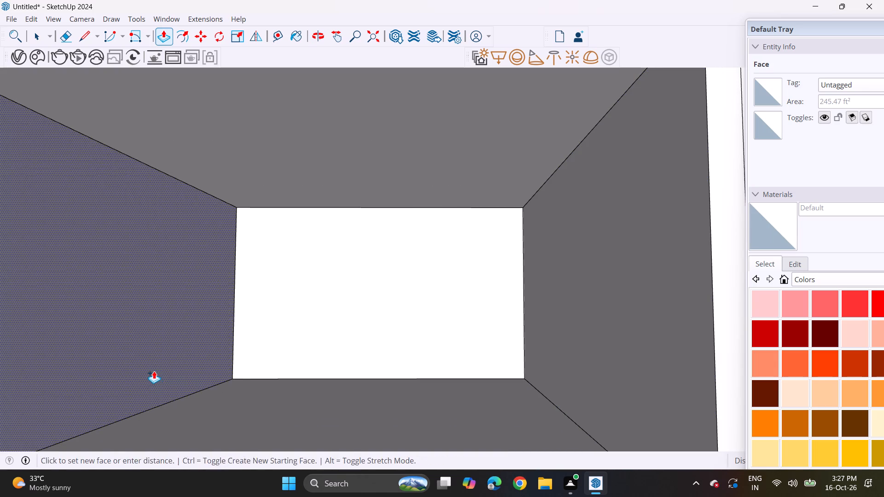
Place a horizontal guide on the back wall 6" above its floor edge.
{"action": "middle_click_drag", "start_coordinate": [283, 355], "coordinate": [314, 352]}
{"action": "scroll", "coordinate": [317, 352], "scroll_direction": "up", "scroll_amount": 2}
{"action": "middle_click_drag", "start_coordinate": [340, 360], "coordinate": [288, 364]}
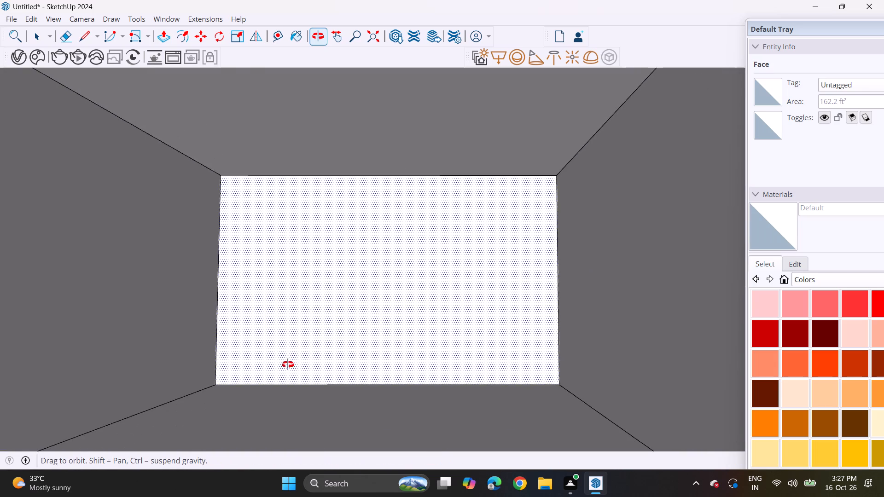
{"action": "middle_click_drag", "start_coordinate": [288, 364], "coordinate": [308, 347]}
{"action": "middle_click_drag", "start_coordinate": [304, 299], "coordinate": [286, 326]}
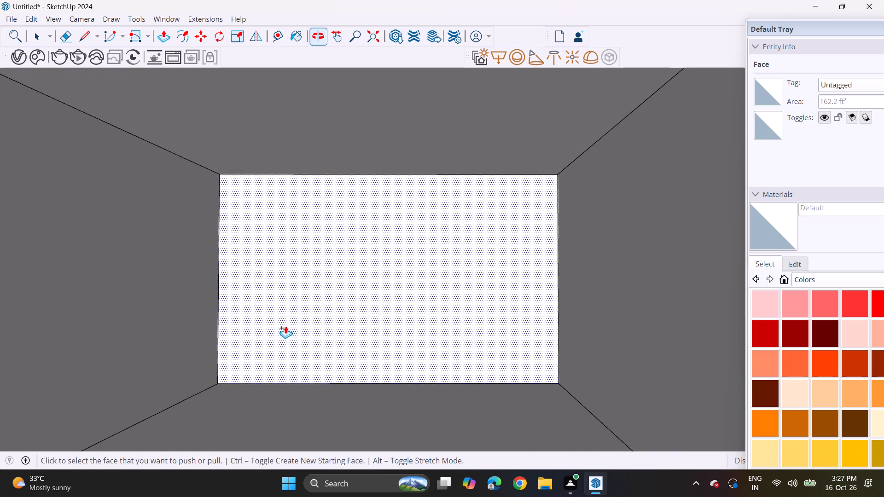
{"action": "middle_click_drag", "start_coordinate": [285, 326], "coordinate": [308, 301], "text": "shift"}
{"action": "scroll", "coordinate": [285, 326], "scroll_direction": "up", "scroll_amount": 1, "text": "shift"}
{"action": "middle_click_drag", "start_coordinate": [297, 306], "coordinate": [287, 307]}
{"action": "middle_click_drag", "start_coordinate": [318, 294], "coordinate": [277, 292], "text": "shift"}
{"action": "middle_click", "coordinate": [277, 291], "text": "shift"}
{"action": "middle_click_drag", "start_coordinate": [287, 291], "coordinate": [288, 291]}
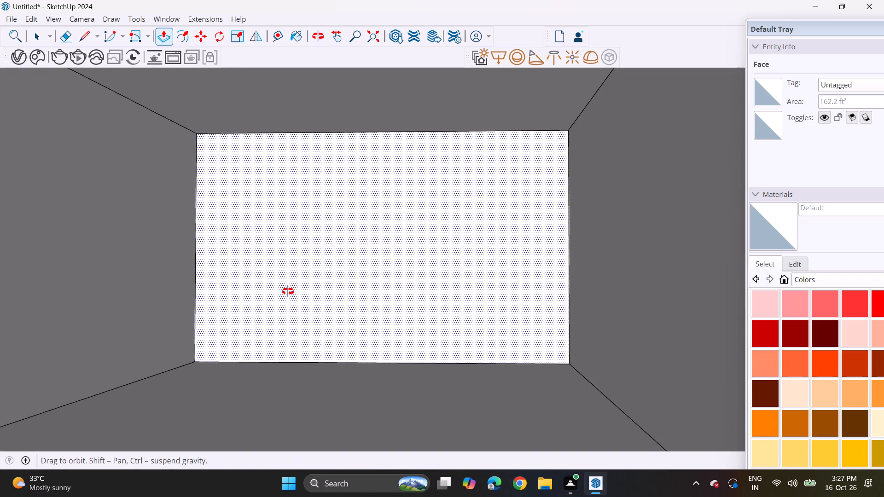
{"action": "middle_click_drag", "start_coordinate": [288, 291], "coordinate": [304, 294]}
{"action": "middle_click", "coordinate": [304, 294]}
{"action": "middle_click", "coordinate": [298, 297]}
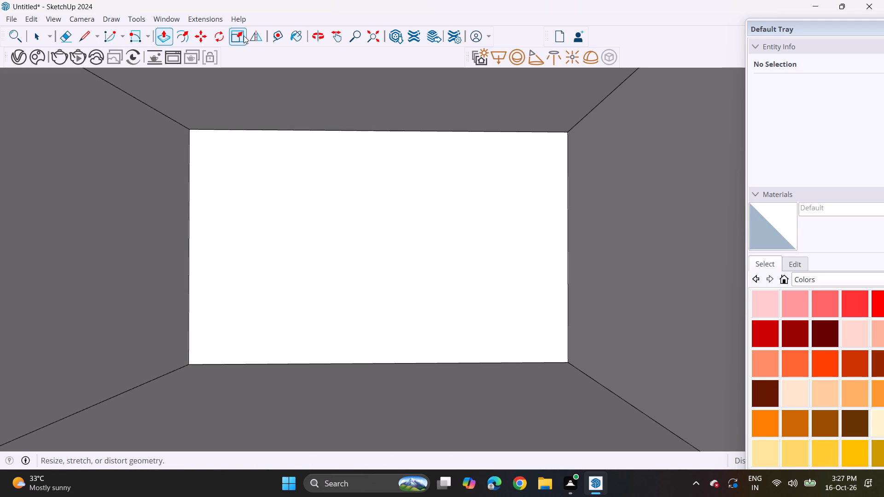
{"action": "left_click", "coordinate": [278, 38]}
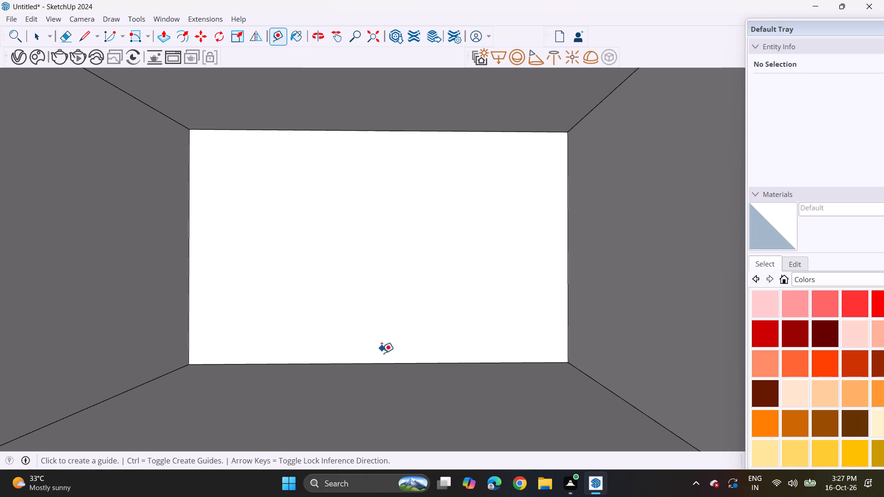
{"action": "left_click", "coordinate": [382, 364]}
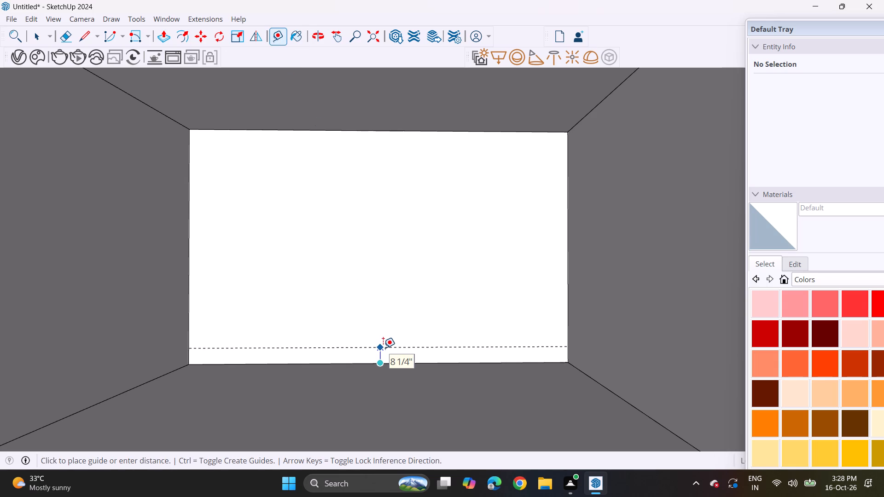
{"action": "key", "text": "6"}
{"action": "key", "text": "Return"}
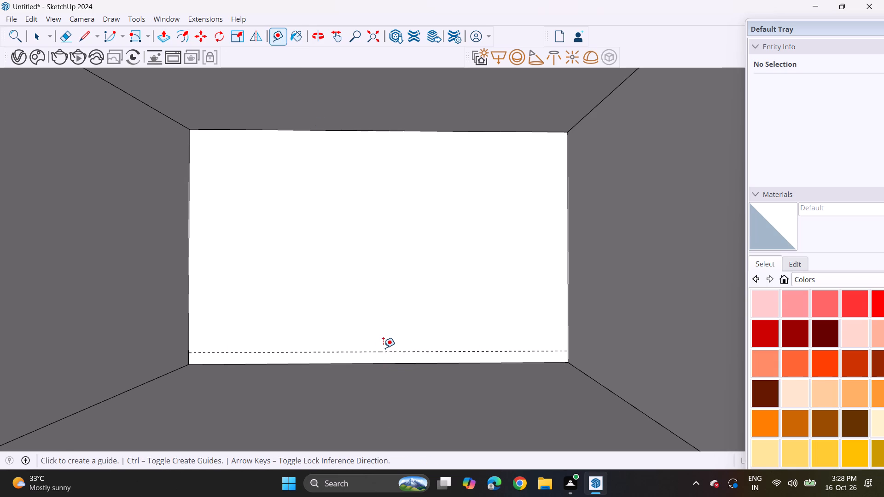
Draw a rectangle across the back wall's full width, from the bottom corner up to the guide.
{"action": "left_click", "coordinate": [151, 41]}
{"action": "left_click", "coordinate": [149, 58]}
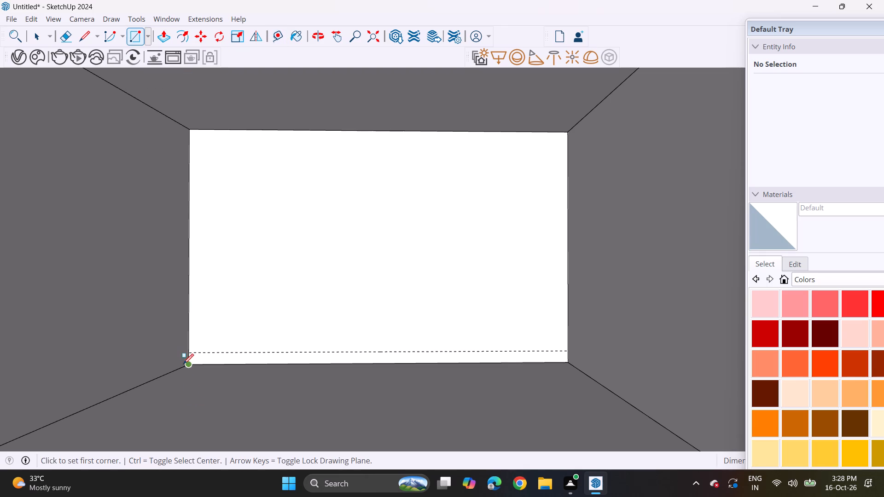
{"action": "left_click", "coordinate": [186, 369]}
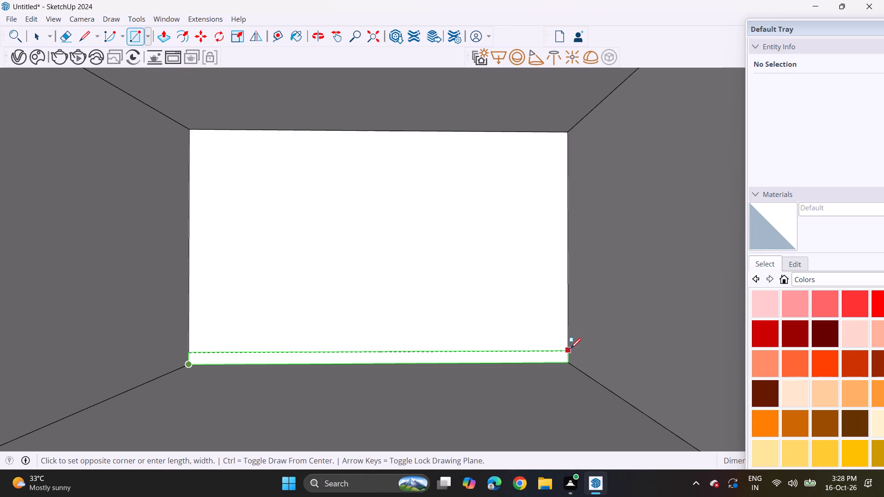
{"action": "left_click", "coordinate": [569, 351]}
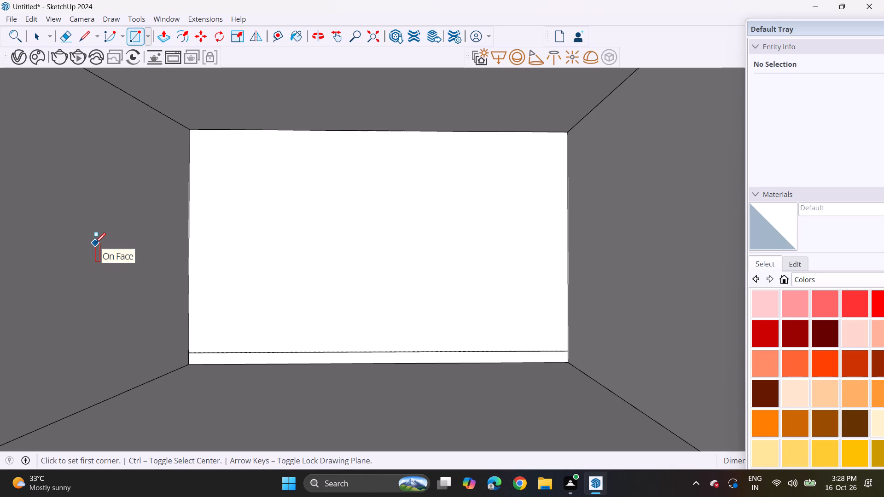
Delete all guides from the model.
{"action": "left_click", "coordinate": [24, 17]}
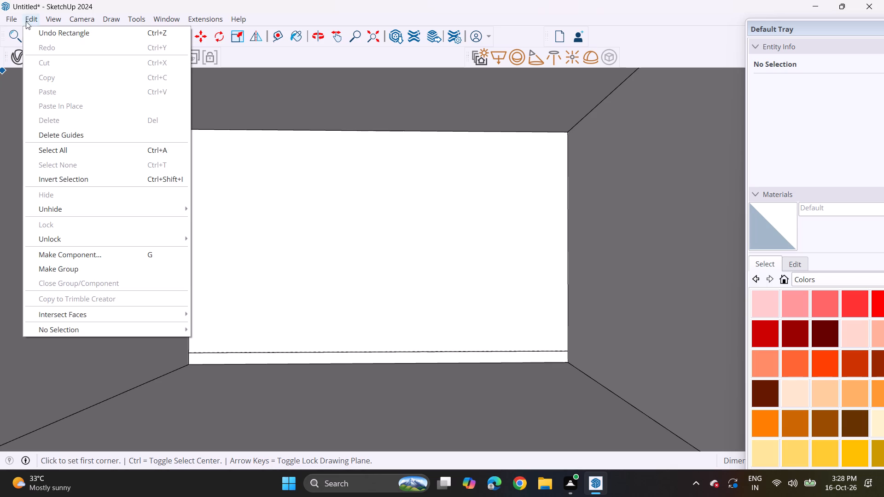
{"action": "left_click", "coordinate": [51, 134]}
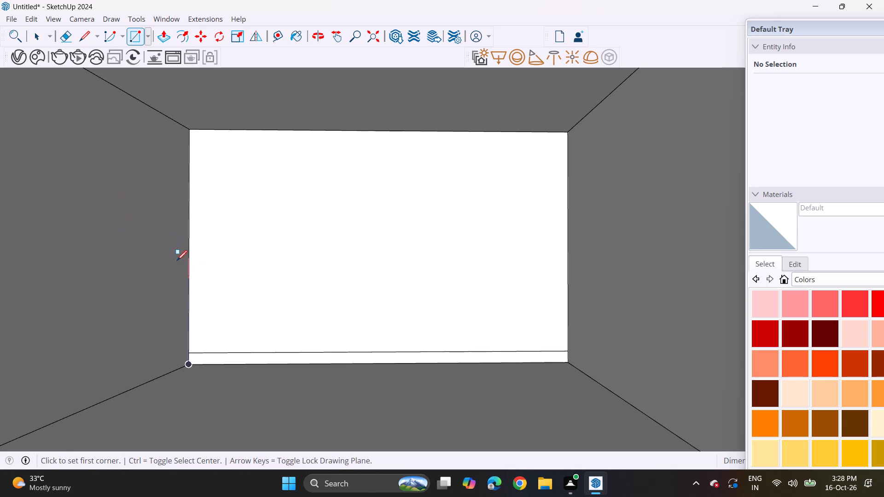
Push/Pull the low strip slightly out from the back wall to form a skirting.
{"action": "left_click", "coordinate": [169, 39]}
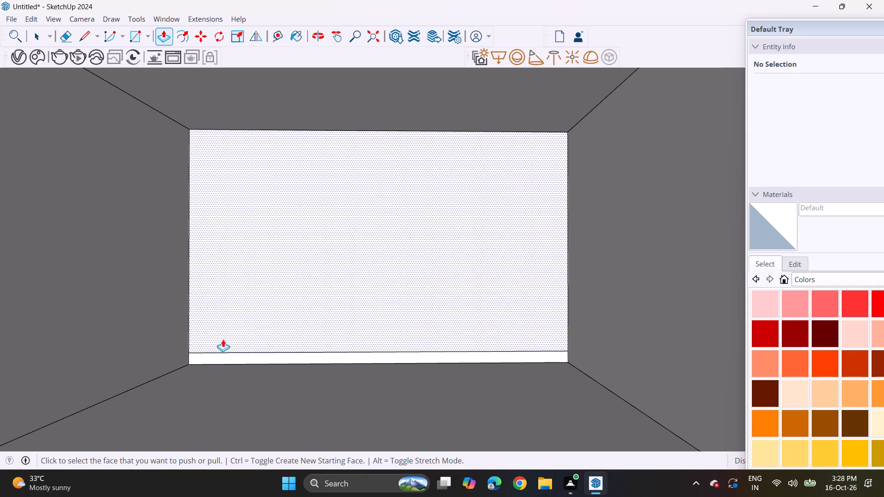
{"action": "left_click", "coordinate": [221, 360]}
{"action": "left_click", "coordinate": [221, 362]}
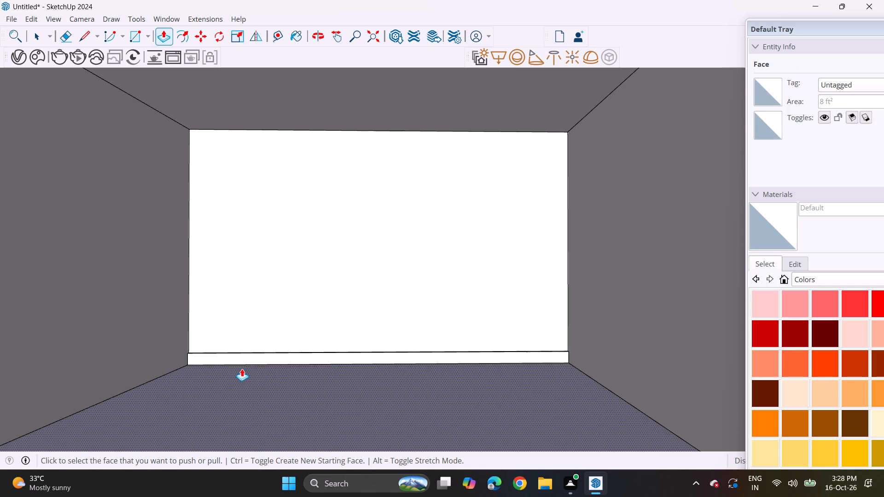
Push/Pull the ceiling's underside up through the full roof slab thickness to open the top of the room.
{"action": "scroll", "coordinate": [258, 371], "scroll_direction": "up", "scroll_amount": 4}
{"action": "middle_click_drag", "start_coordinate": [266, 322], "coordinate": [245, 359], "text": "shift"}
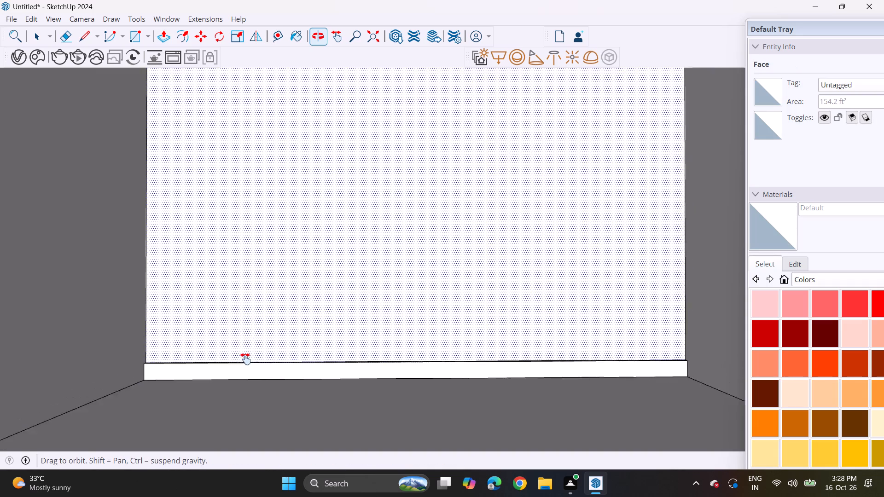
{"action": "middle_click_drag", "start_coordinate": [245, 359], "coordinate": [239, 386], "text": "shift"}
{"action": "middle_click_drag", "start_coordinate": [236, 376], "coordinate": [228, 364]}
{"action": "middle_click", "coordinate": [230, 364]}
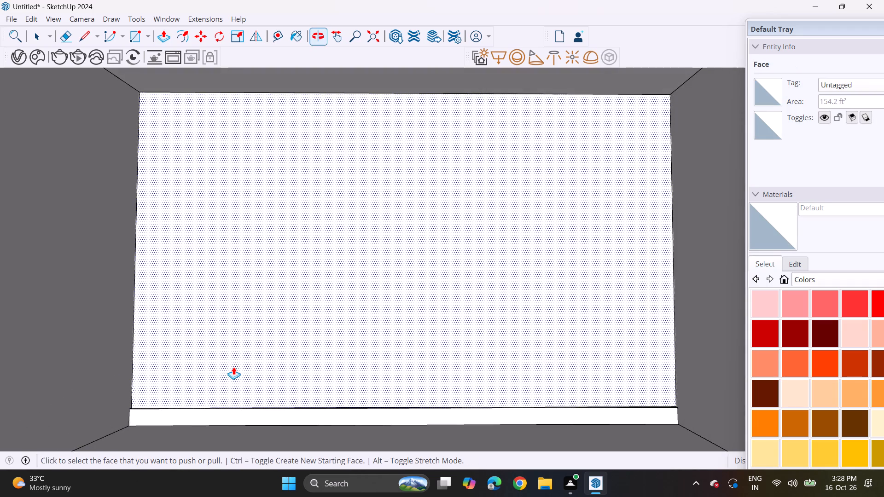
{"action": "scroll", "coordinate": [233, 367], "scroll_direction": "up", "scroll_amount": 1}
{"action": "middle_click_drag", "start_coordinate": [234, 368], "coordinate": [215, 385], "text": "shift"}
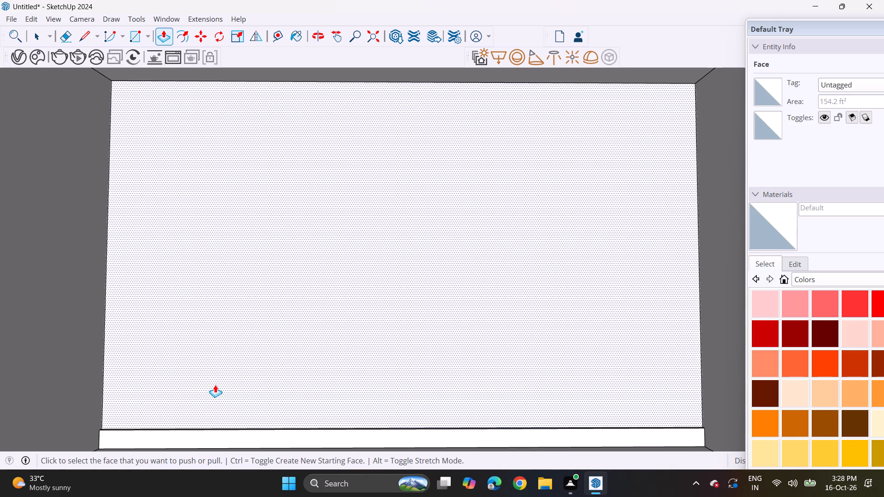
{"action": "scroll", "coordinate": [179, 311], "scroll_direction": "down", "scroll_amount": 3}
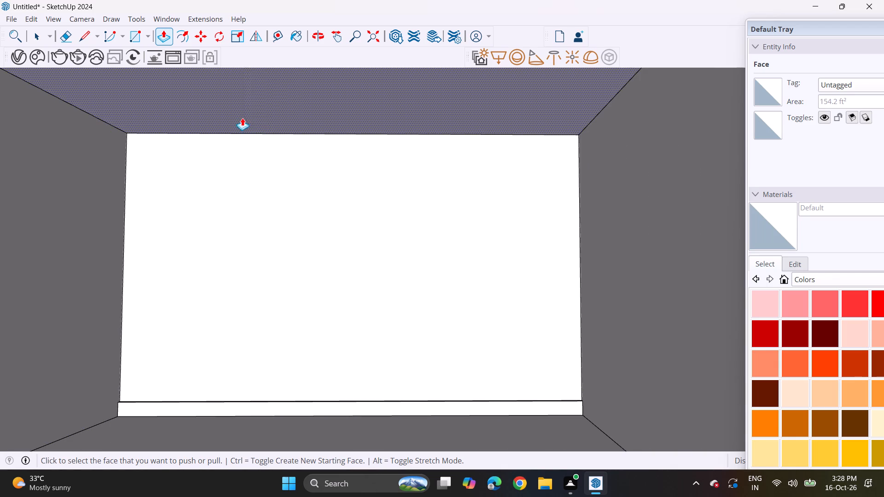
{"action": "left_click", "coordinate": [261, 125]}
{"action": "left_click", "coordinate": [261, 93]}
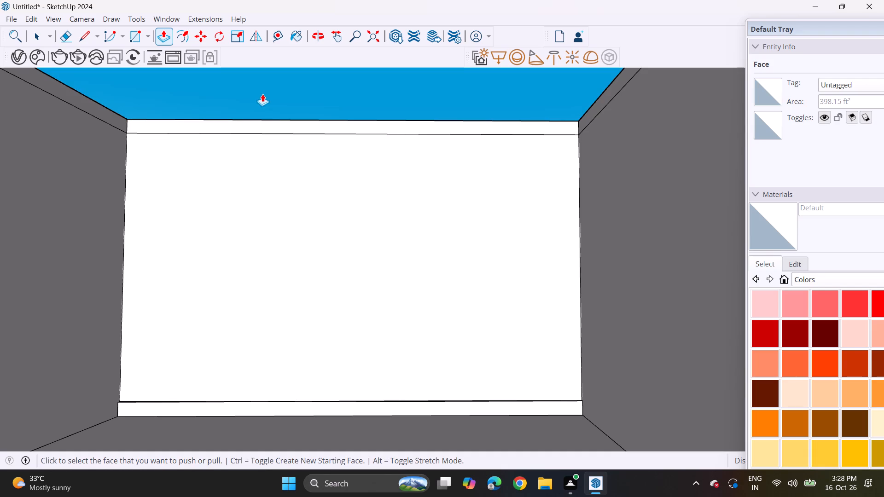
Push/Pull the top face of the three walls upward to make them taller.
{"action": "scroll", "coordinate": [265, 118], "scroll_direction": "down", "scroll_amount": 4}
{"action": "middle_click_drag", "start_coordinate": [265, 116], "coordinate": [274, 227]}
{"action": "left_click", "coordinate": [516, 134]}
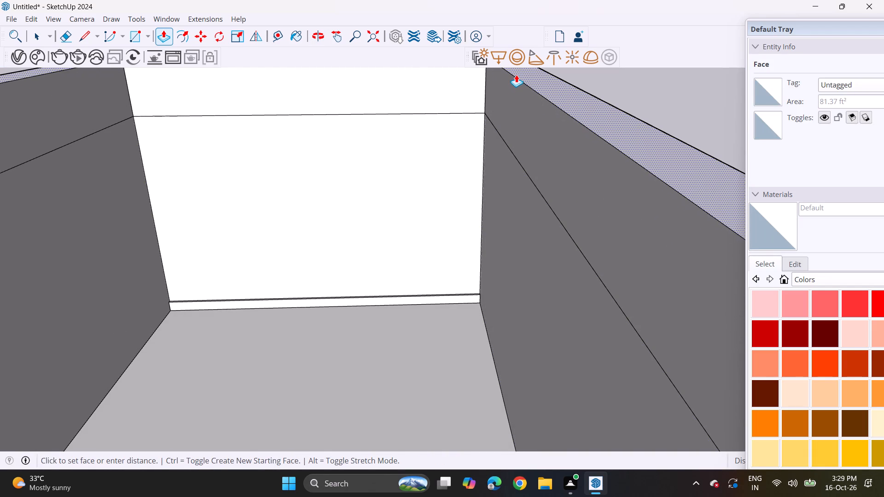
{"action": "left_click", "coordinate": [516, 75]}
{"action": "middle_click_drag", "start_coordinate": [437, 157], "coordinate": [437, 91]}
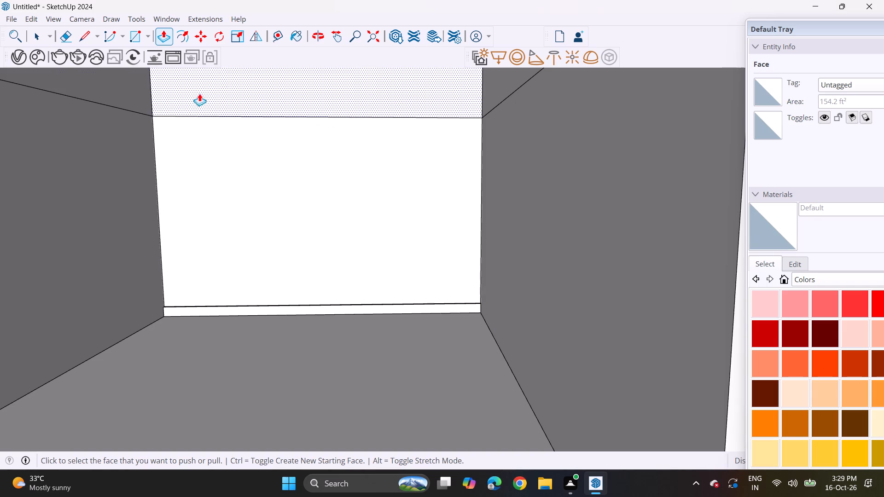
Erase the leftover horizontal seam edges across the inner faces of the back wall and both side walls.
{"action": "left_click", "coordinate": [58, 36]}
{"action": "left_click_drag", "start_coordinate": [94, 89], "coordinate": [109, 126]}
{"action": "left_click_drag", "start_coordinate": [189, 100], "coordinate": [208, 157]}
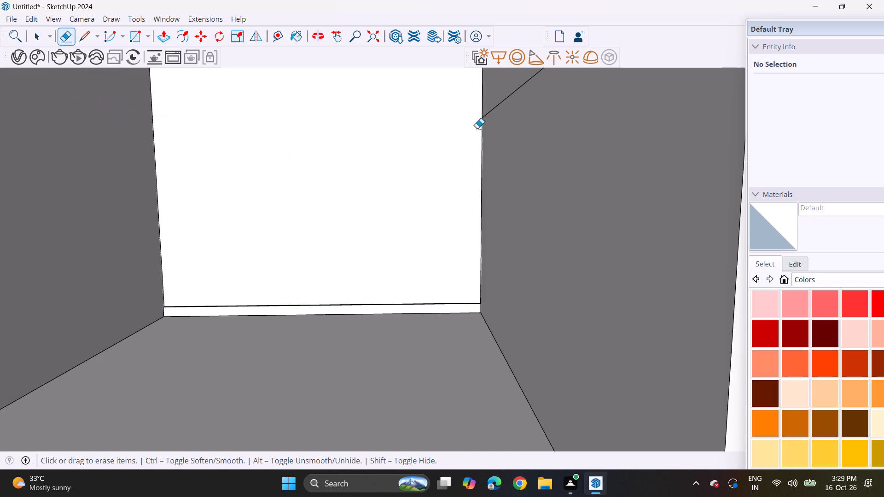
{"action": "left_click_drag", "start_coordinate": [496, 102], "coordinate": [508, 145]}
Draw a rotated rectangle standing upright on the back wall's outer top edge, spanning the full room width and 6" high.
{"action": "scroll", "coordinate": [430, 165], "scroll_direction": "down", "scroll_amount": 5}
{"action": "middle_click_drag", "start_coordinate": [367, 175], "coordinate": [381, 259], "text": "shift"}
{"action": "middle_click_drag", "start_coordinate": [381, 261], "coordinate": [381, 307]}
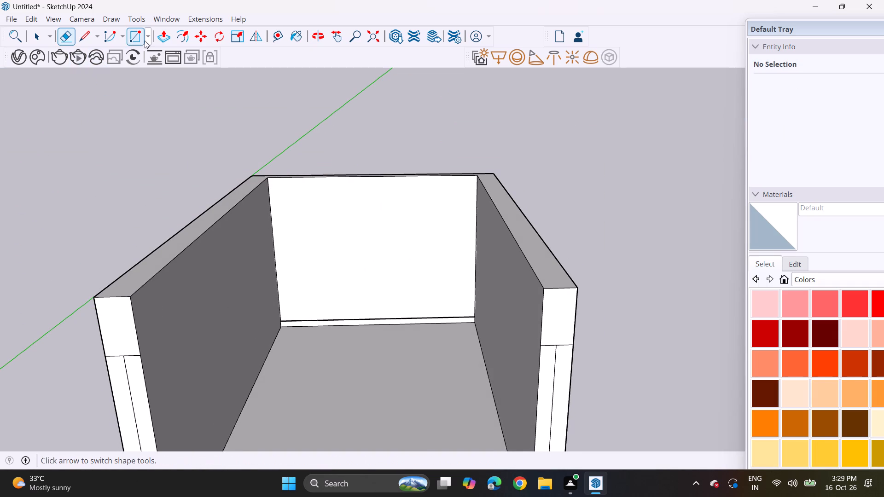
{"action": "left_click", "coordinate": [148, 41]}
{"action": "left_click", "coordinate": [152, 69]}
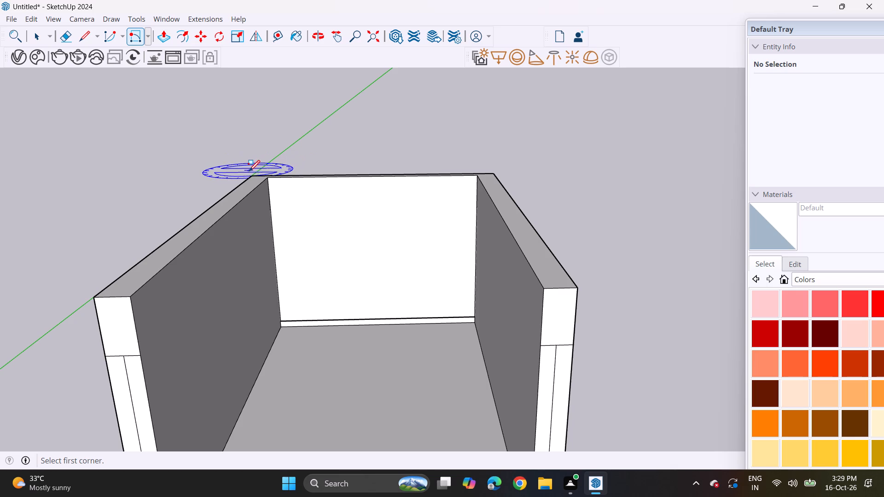
{"action": "left_click", "coordinate": [248, 178]}
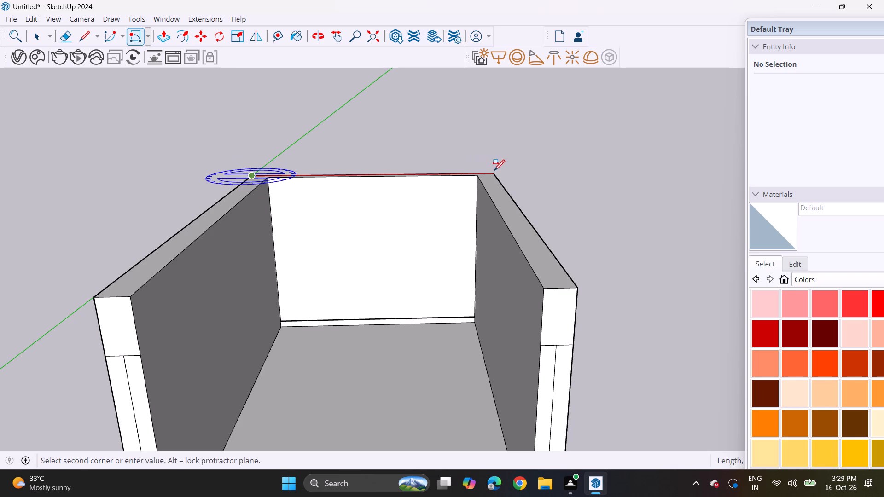
{"action": "left_click", "coordinate": [496, 174]}
{"action": "middle_click_drag", "start_coordinate": [490, 159], "coordinate": [297, 103]}
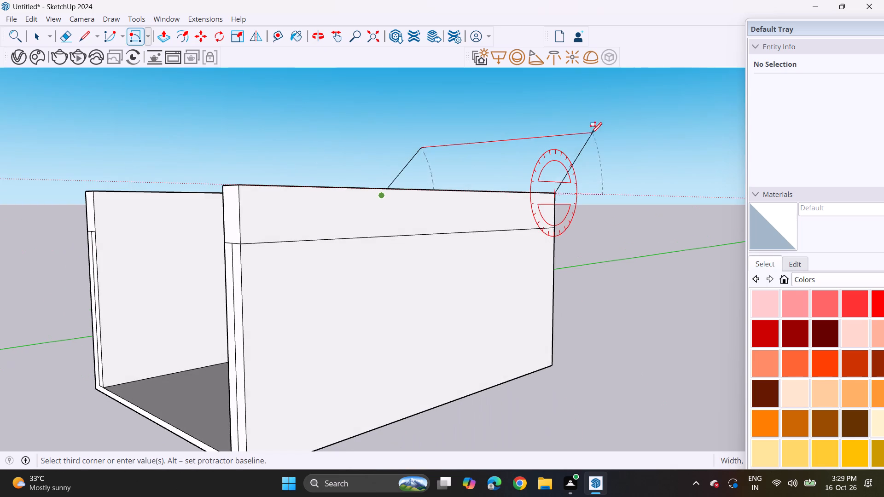
{"action": "key", "text": "6"}
{"action": "key", "text": "Return"}
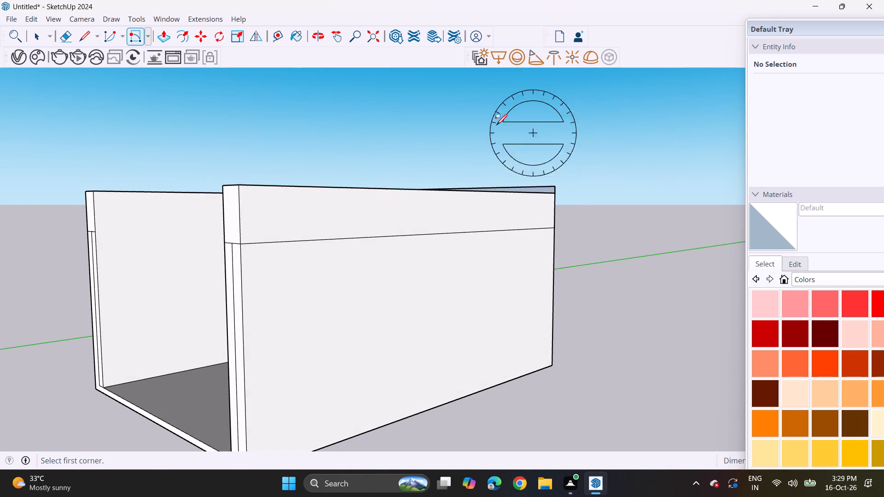
Push/Pull the upright 6" strip forward to the front ends of the side walls to form a roof slab.
{"action": "left_click", "coordinate": [163, 40]}
{"action": "middle_click_drag", "start_coordinate": [266, 204], "coordinate": [408, 242]}
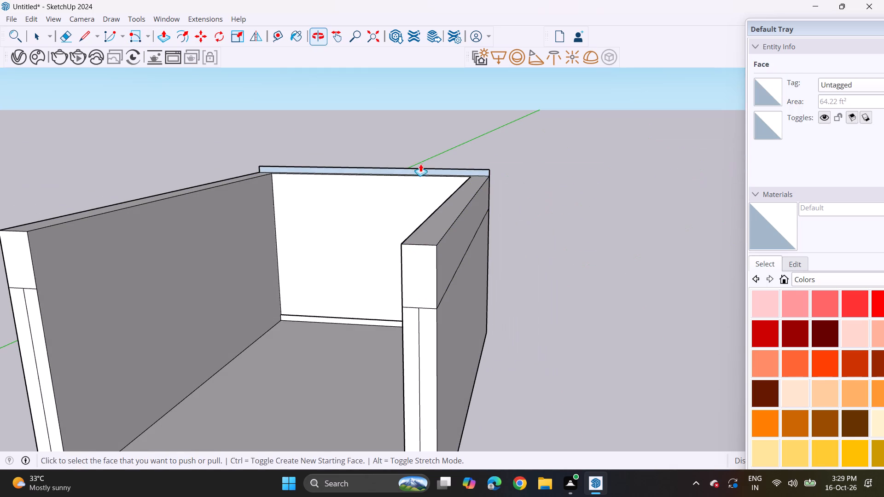
{"action": "left_click", "coordinate": [420, 172]}
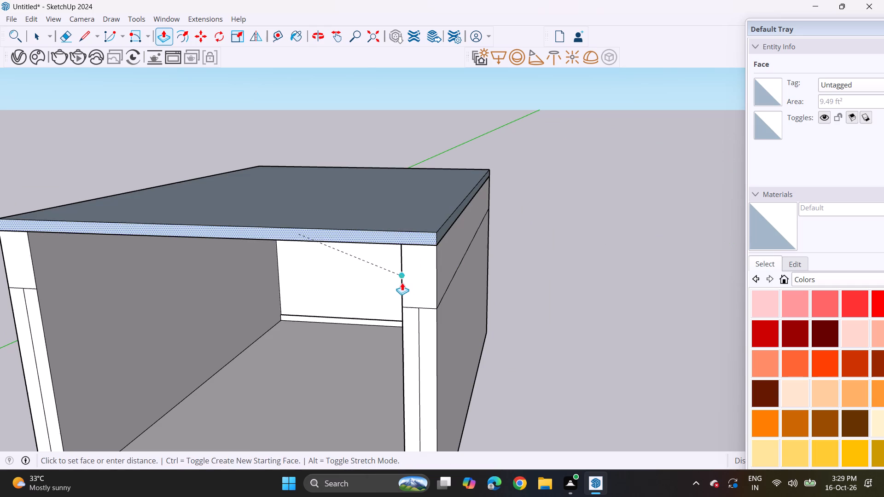
{"action": "left_click", "coordinate": [410, 295]}
Examine the enclosed room's interior, facing the back wall with its skirting.
{"action": "middle_click_drag", "start_coordinate": [358, 307], "coordinate": [423, 217]}
{"action": "middle_click_drag", "start_coordinate": [363, 254], "coordinate": [362, 280]}
{"action": "scroll", "coordinate": [363, 283], "scroll_direction": "up", "scroll_amount": 2}
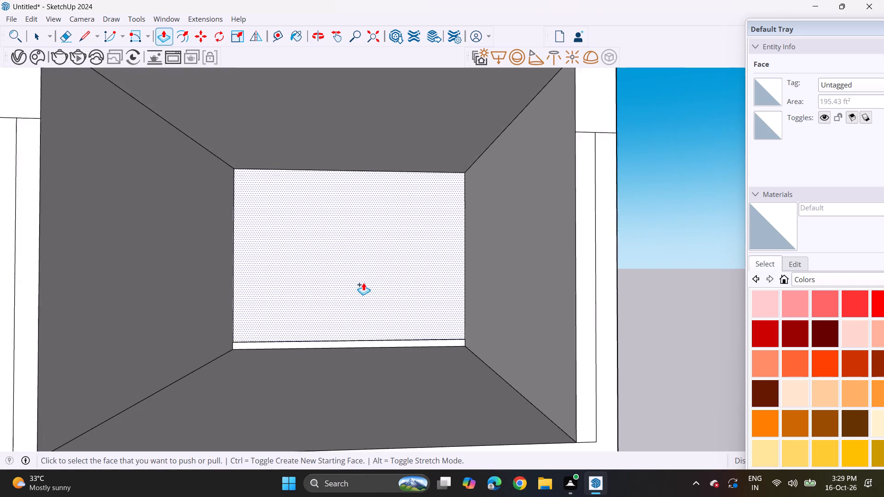
{"action": "scroll", "coordinate": [363, 283], "scroll_direction": "up", "scroll_amount": 1}
{"action": "middle_click_drag", "start_coordinate": [387, 286], "coordinate": [403, 201], "text": "shift"}
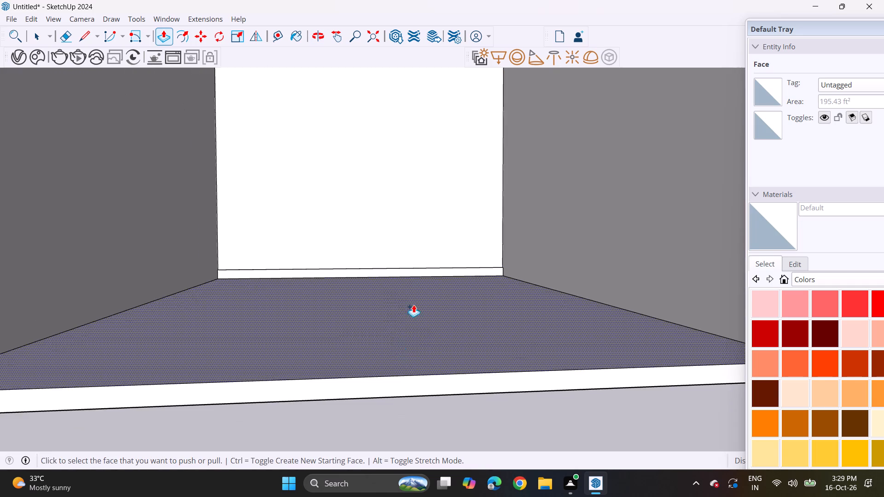
{"action": "middle_click_drag", "start_coordinate": [420, 164], "coordinate": [439, 216], "text": "shift"}
{"action": "scroll", "coordinate": [439, 216], "scroll_direction": "up", "scroll_amount": 1}
{"action": "middle_click_drag", "start_coordinate": [439, 216], "coordinate": [418, 206]}
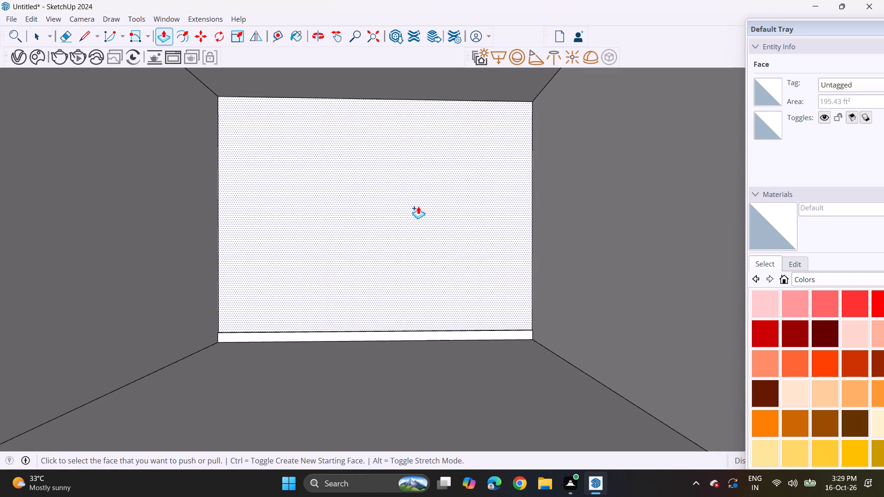
{"action": "scroll", "coordinate": [418, 206], "scroll_direction": "up", "scroll_amount": 1}
{"action": "middle_click_drag", "start_coordinate": [418, 218], "coordinate": [400, 211]}
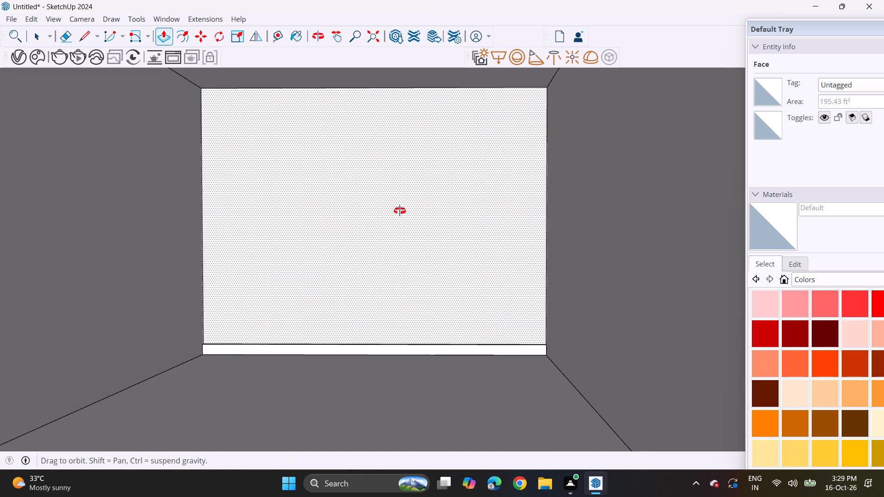
{"action": "middle_click_drag", "start_coordinate": [409, 222], "coordinate": [402, 205]}
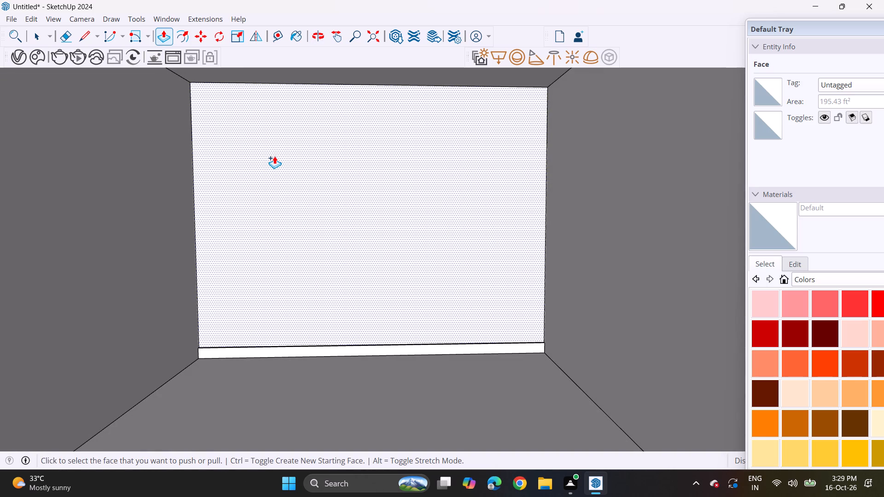
{"action": "scroll", "coordinate": [273, 162], "scroll_direction": "down", "scroll_amount": 2}
{"action": "middle_click_drag", "start_coordinate": [285, 165], "coordinate": [294, 197]}
{"action": "middle_click_drag", "start_coordinate": [292, 214], "coordinate": [283, 196]}
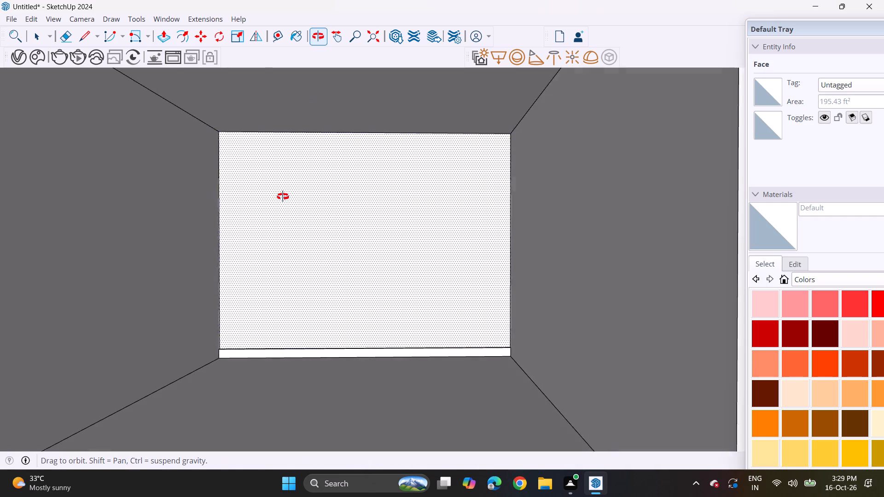
{"action": "middle_click_drag", "start_coordinate": [283, 196], "coordinate": [281, 199]}
{"action": "scroll", "coordinate": [284, 201], "scroll_direction": "up", "scroll_amount": 2}
{"action": "middle_click_drag", "start_coordinate": [292, 210], "coordinate": [314, 201]}
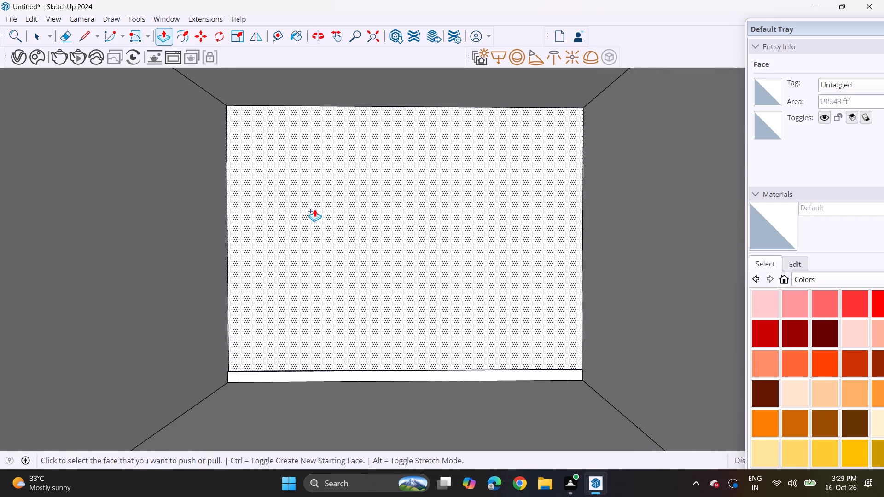
{"action": "scroll", "coordinate": [334, 212], "scroll_direction": "up", "scroll_amount": 1}
{"action": "middle_click_drag", "start_coordinate": [334, 212], "coordinate": [321, 223]}
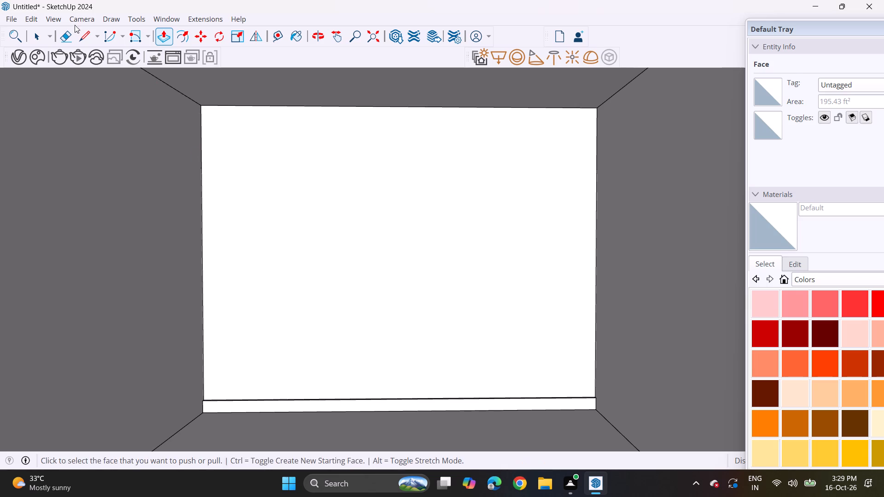
Place a horizontal guide on the back wall 2' above the skirting's top edge.
{"action": "left_click", "coordinate": [79, 31]}
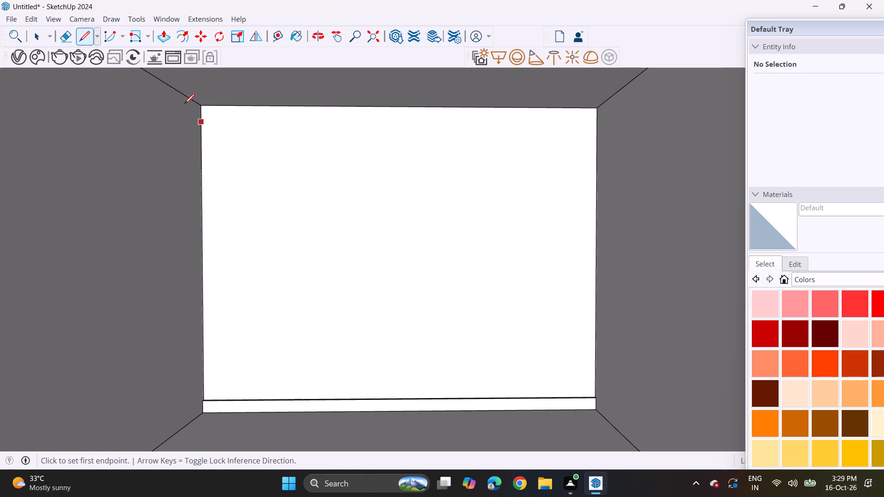
{"action": "left_click", "coordinate": [273, 35]}
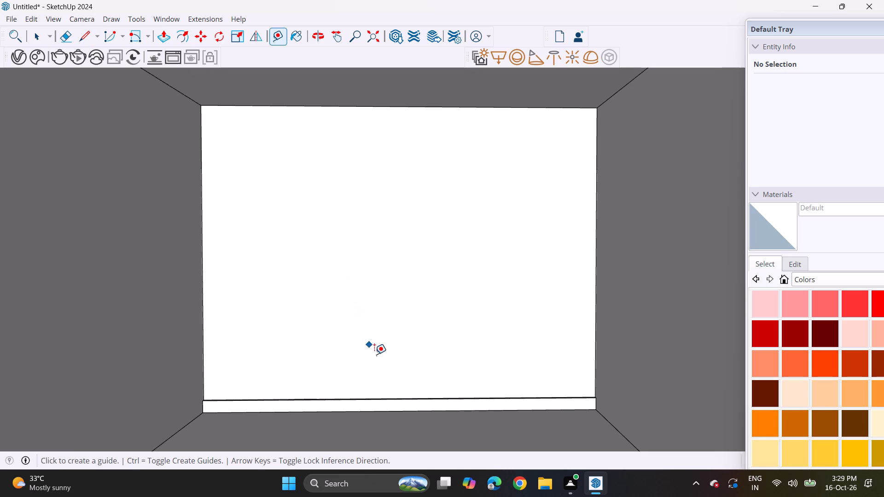
{"action": "left_click", "coordinate": [381, 398]}
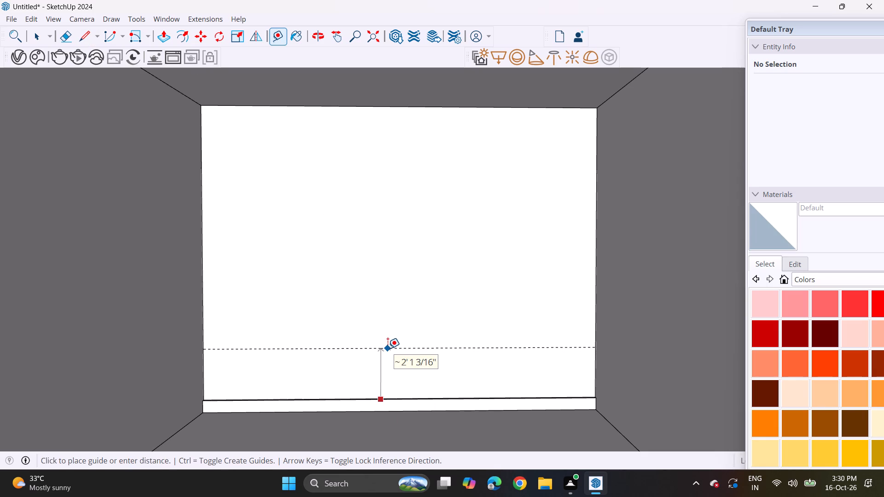
{"action": "type", "text": "2'"}
{"action": "key", "text": "Return"}
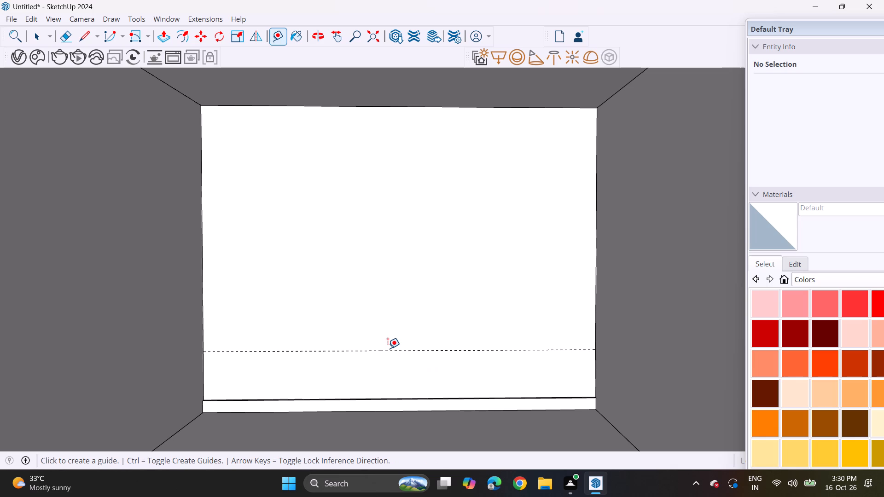
Draw a wide rectangle on the back wall from the guide down to the skirting's top, leaving a small gap at each side wall.
{"action": "left_click", "coordinate": [145, 36]}
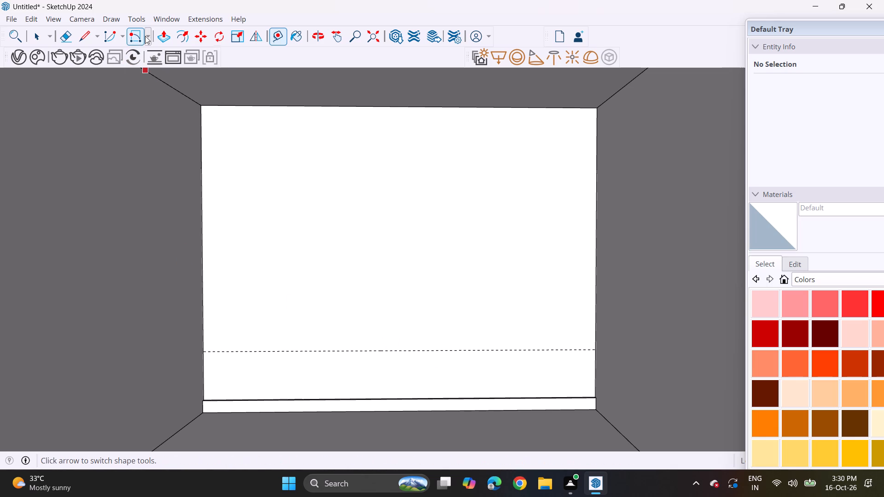
{"action": "left_click", "coordinate": [153, 52]}
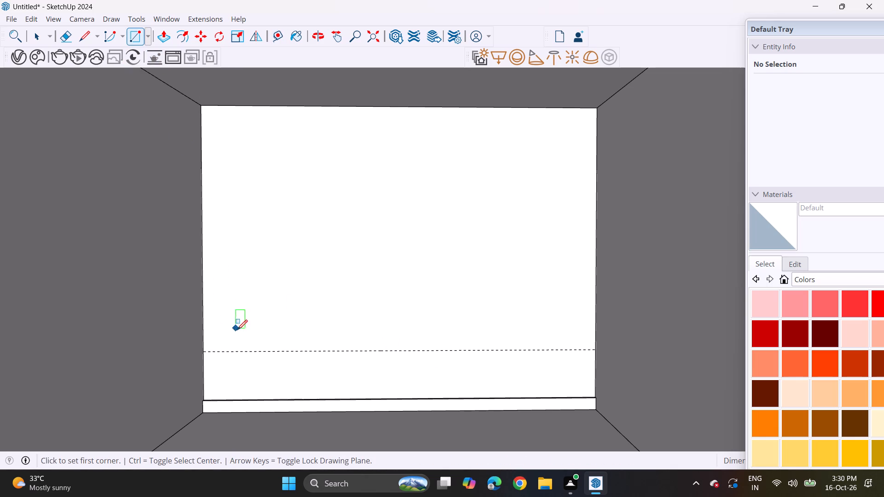
{"action": "left_click", "coordinate": [225, 352]}
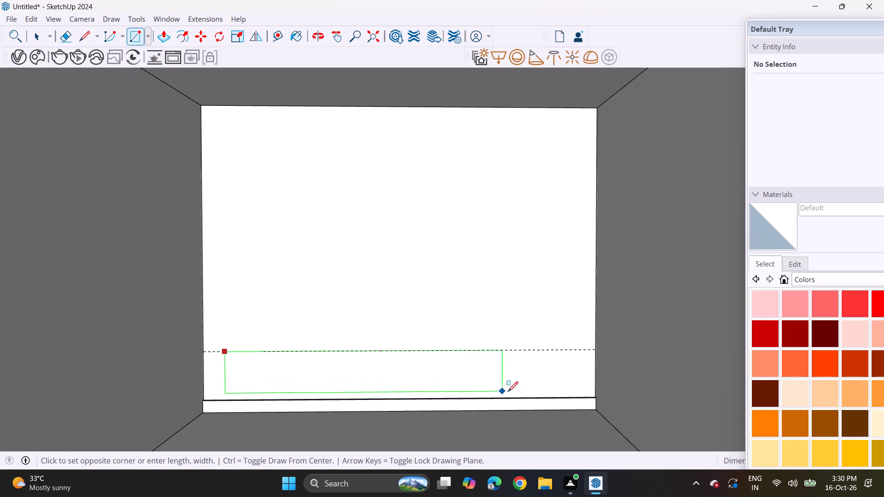
{"action": "scroll", "coordinate": [576, 397], "scroll_direction": "up", "scroll_amount": 8}
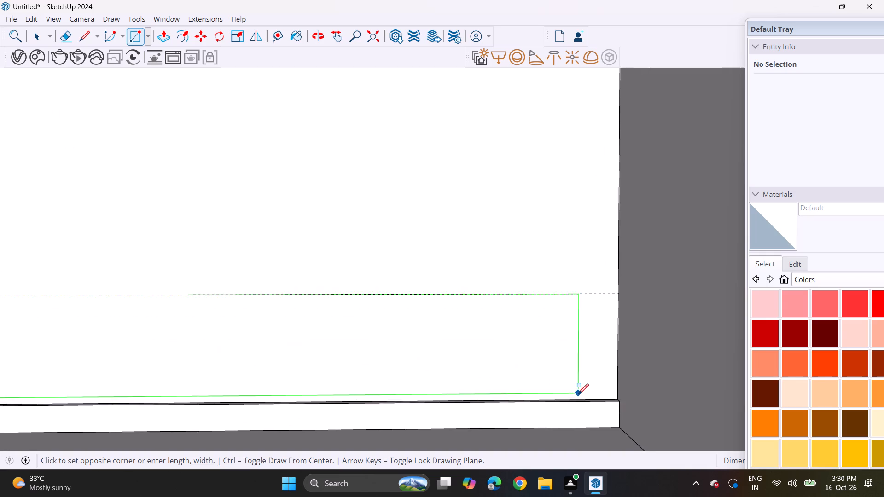
{"action": "scroll", "coordinate": [577, 394], "scroll_direction": "up", "scroll_amount": 5}
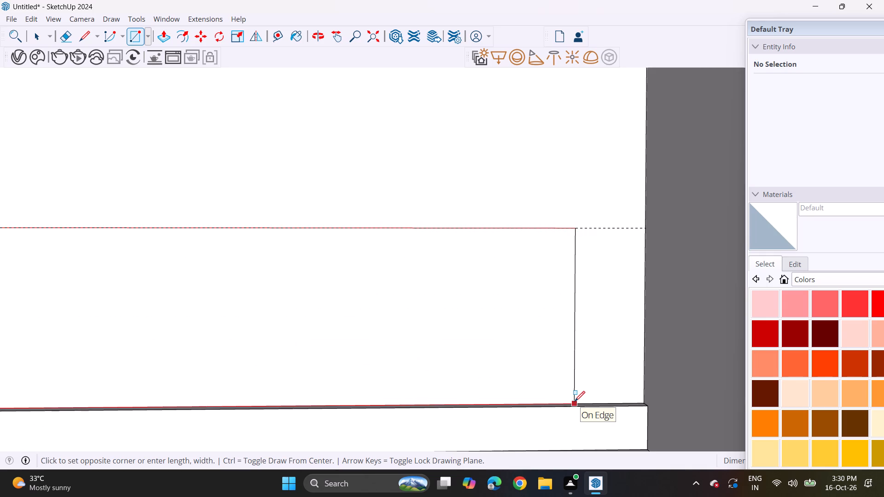
{"action": "left_click", "coordinate": [575, 403]}
Push/Pull the low rectangle 2' out from the back wall to form a long box.
{"action": "scroll", "coordinate": [394, 332], "scroll_direction": "down", "scroll_amount": 9}
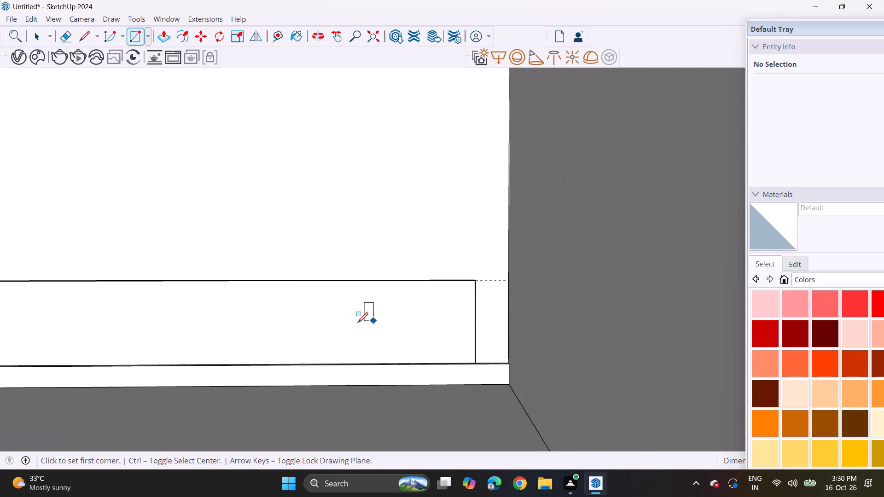
{"action": "scroll", "coordinate": [332, 320], "scroll_direction": "down", "scroll_amount": 2}
{"action": "middle_click_drag", "start_coordinate": [299, 323], "coordinate": [429, 348], "text": "shift"}
{"action": "scroll", "coordinate": [382, 338], "scroll_direction": "down", "scroll_amount": 2}
{"action": "middle_click_drag", "start_coordinate": [390, 345], "coordinate": [409, 335], "text": "shift"}
{"action": "left_click", "coordinate": [160, 29]}
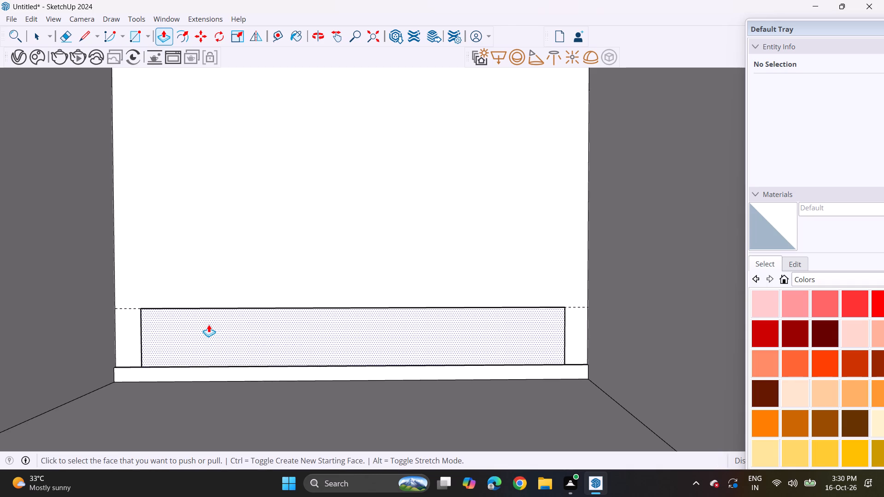
{"action": "left_click", "coordinate": [206, 316]}
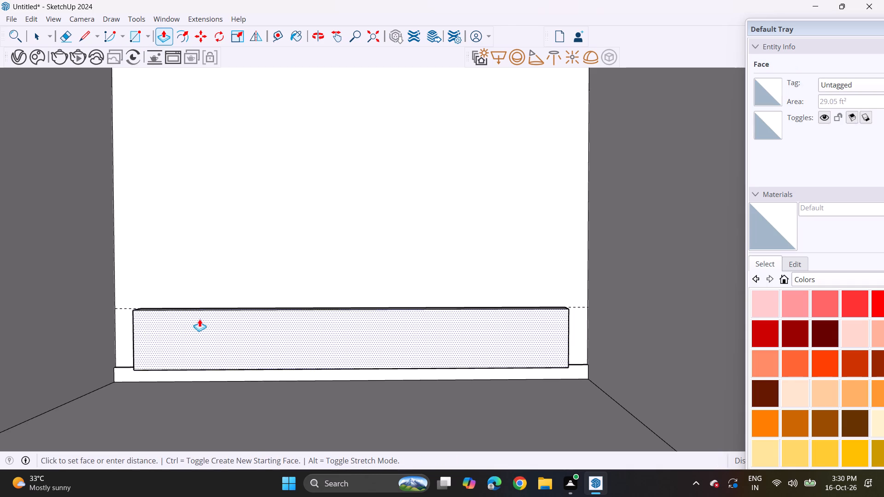
{"action": "type", "text": "2'"}
{"action": "key", "text": "Return"}
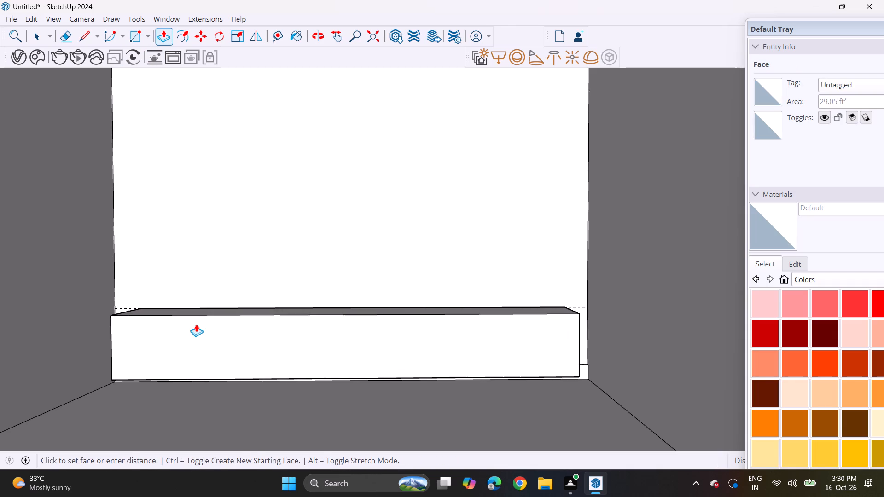
Push/Pull the left side wall's inner face slightly outward.
{"action": "scroll", "coordinate": [127, 243], "scroll_direction": "down", "scroll_amount": 1}
{"action": "middle_click_drag", "start_coordinate": [127, 243], "coordinate": [139, 218]}
{"action": "middle_click_drag", "start_coordinate": [178, 206], "coordinate": [183, 248]}
{"action": "middle_click_drag", "start_coordinate": [183, 248], "coordinate": [205, 244]}
{"action": "left_click", "coordinate": [48, 312]}
{"action": "left_click", "coordinate": [40, 311]}
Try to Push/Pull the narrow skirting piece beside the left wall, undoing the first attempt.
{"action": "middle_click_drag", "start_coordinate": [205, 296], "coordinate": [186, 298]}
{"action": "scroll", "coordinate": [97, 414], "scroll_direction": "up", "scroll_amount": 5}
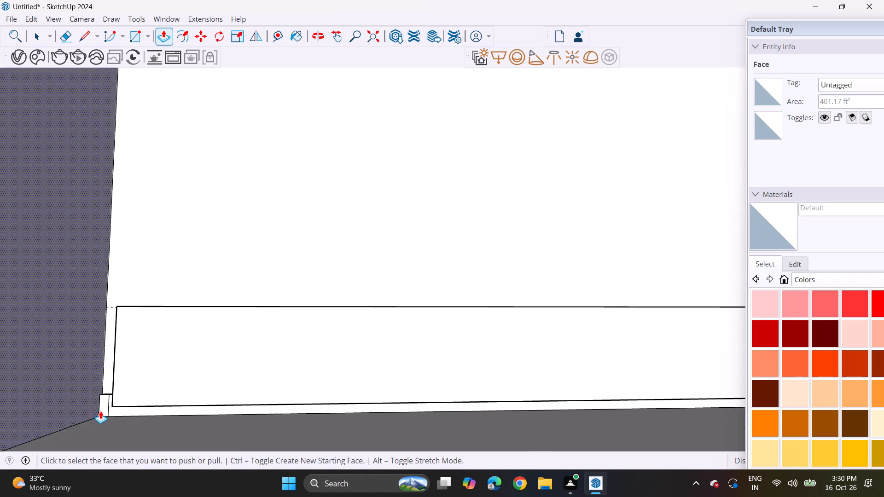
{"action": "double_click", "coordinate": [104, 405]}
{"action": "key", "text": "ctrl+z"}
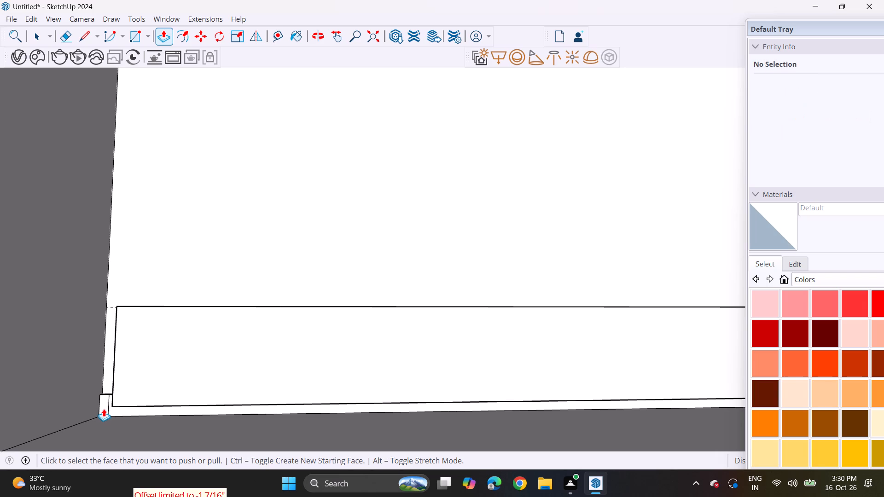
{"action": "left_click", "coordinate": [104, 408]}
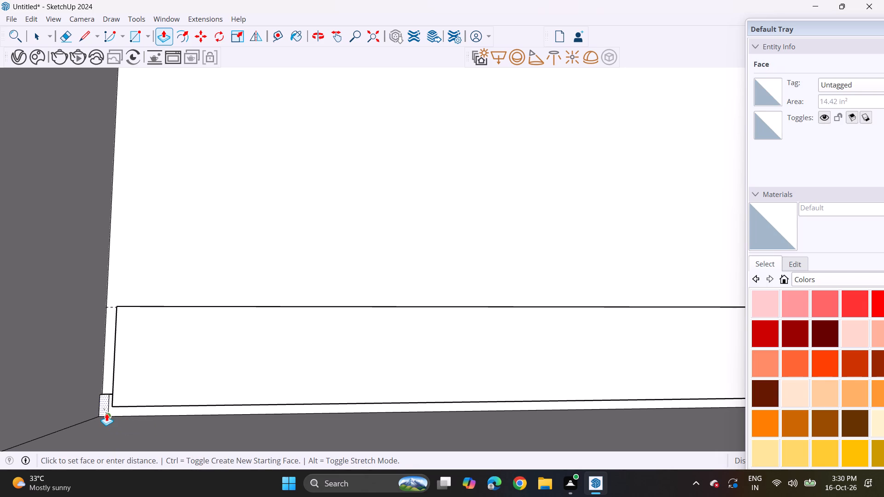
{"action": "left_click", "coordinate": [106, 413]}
Erase the short vertical edge splitting the skirting's face near the left wall.
{"action": "left_click", "coordinate": [70, 38]}
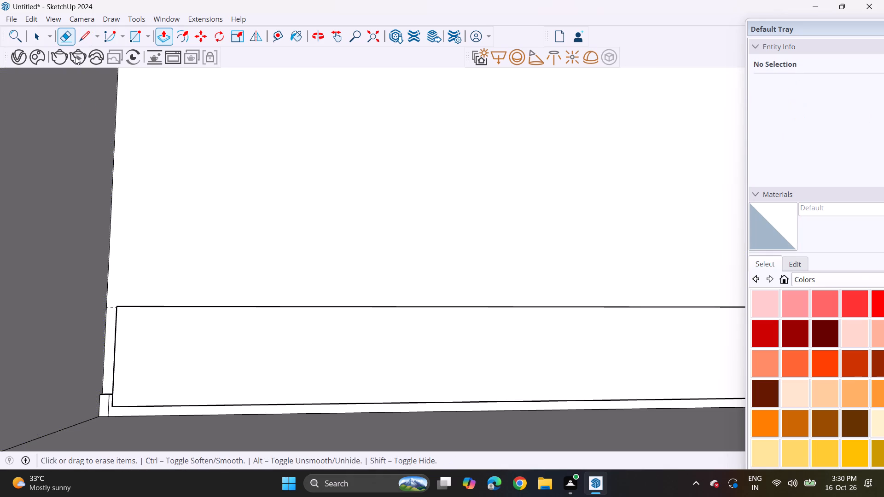
{"action": "left_click", "coordinate": [107, 414]}
Erase the horizontal guide along the back wall at the long box's top.
{"action": "scroll", "coordinate": [254, 379], "scroll_direction": "down", "scroll_amount": 3}
{"action": "middle_click_drag", "start_coordinate": [407, 339], "coordinate": [374, 348]}
{"action": "middle_click_drag", "start_coordinate": [372, 333], "coordinate": [353, 329]}
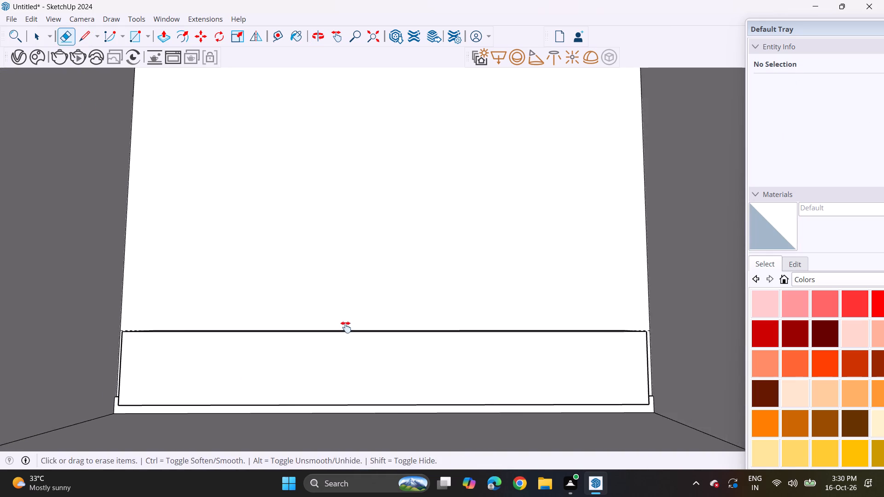
{"action": "middle_click_drag", "start_coordinate": [346, 327], "coordinate": [386, 352], "text": "shift"}
{"action": "left_click", "coordinate": [168, 356]}
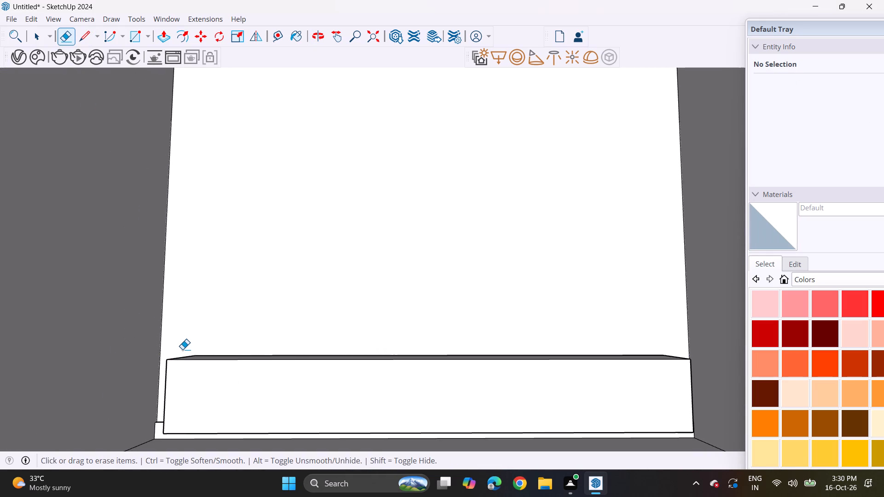
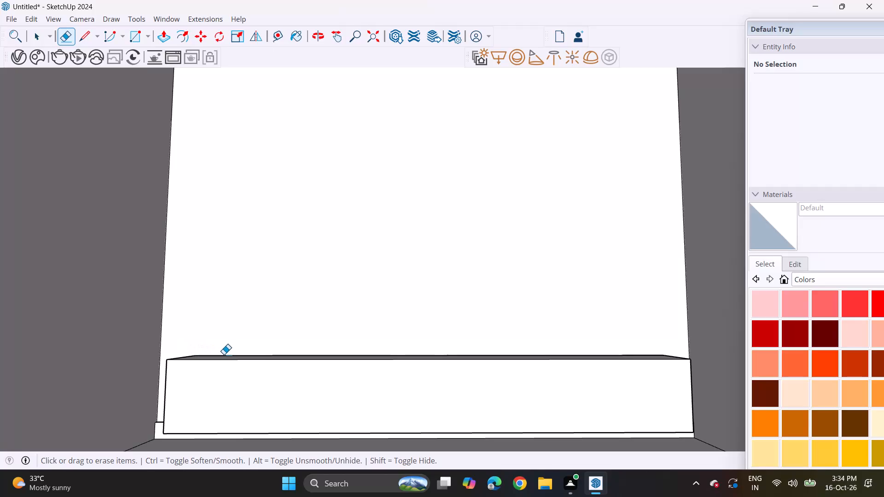
Draw a large rectangle on the back wall, rising from the long box's rear left corner and stopping short of the right wall.
{"action": "key", "text": "space"}
{"action": "middle_click_drag", "start_coordinate": [283, 350], "coordinate": [278, 365]}
{"action": "scroll", "coordinate": [278, 365], "scroll_direction": "up", "scroll_amount": 1}
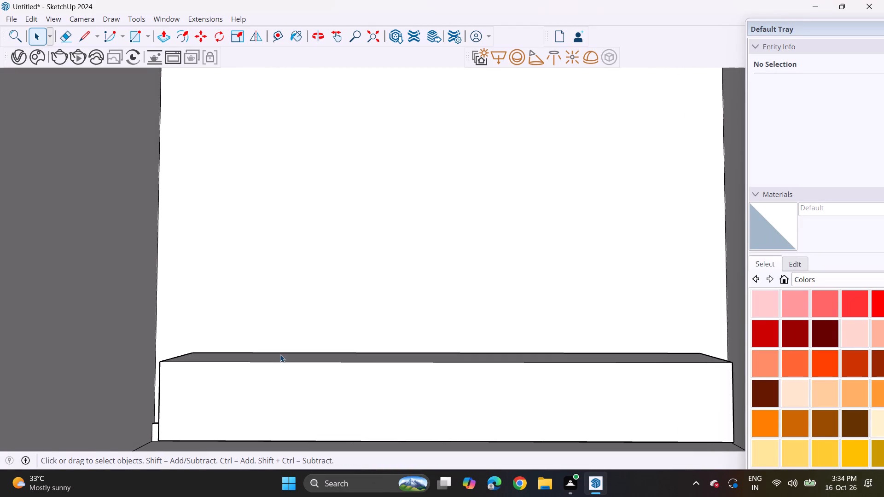
{"action": "scroll", "coordinate": [280, 355], "scroll_direction": "down", "scroll_amount": 2}
{"action": "middle_click_drag", "start_coordinate": [314, 351], "coordinate": [305, 374], "text": "shift"}
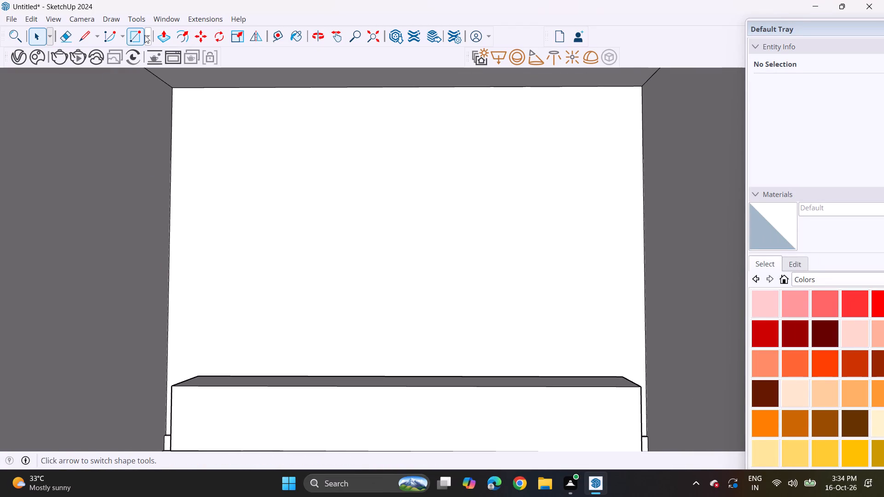
{"action": "left_click", "coordinate": [140, 32]}
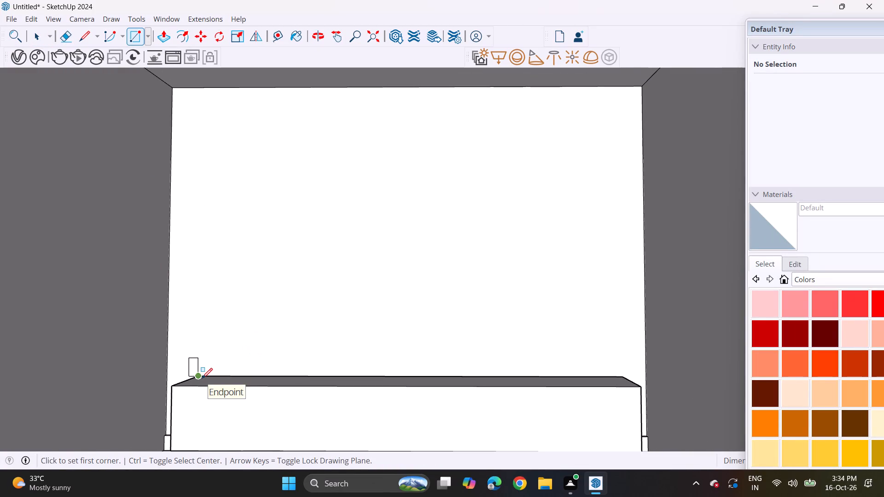
{"action": "left_click", "coordinate": [201, 374]}
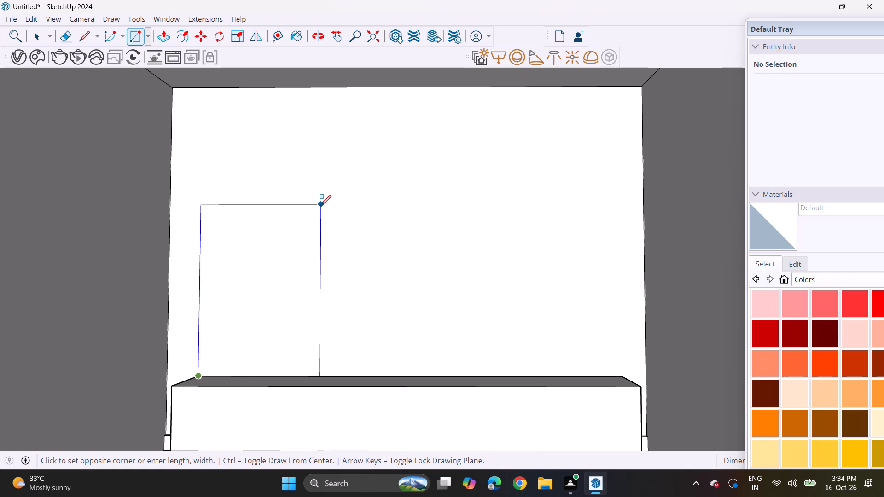
{"action": "left_click", "coordinate": [509, 130]}
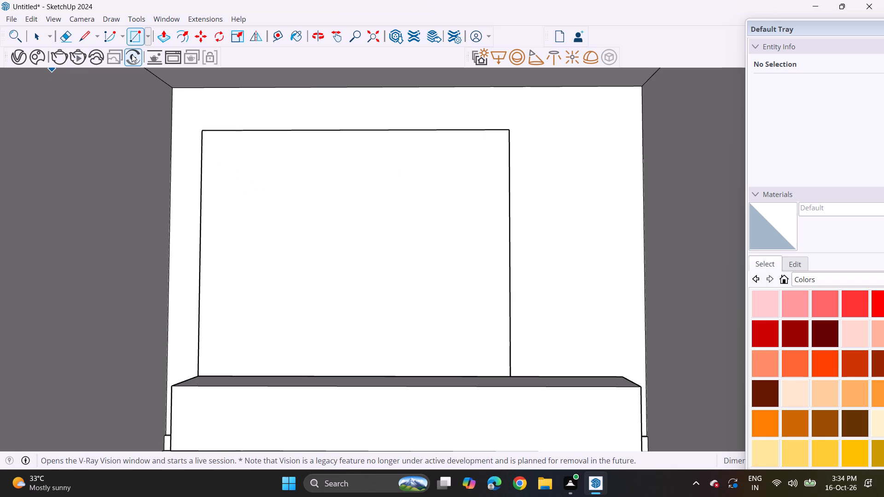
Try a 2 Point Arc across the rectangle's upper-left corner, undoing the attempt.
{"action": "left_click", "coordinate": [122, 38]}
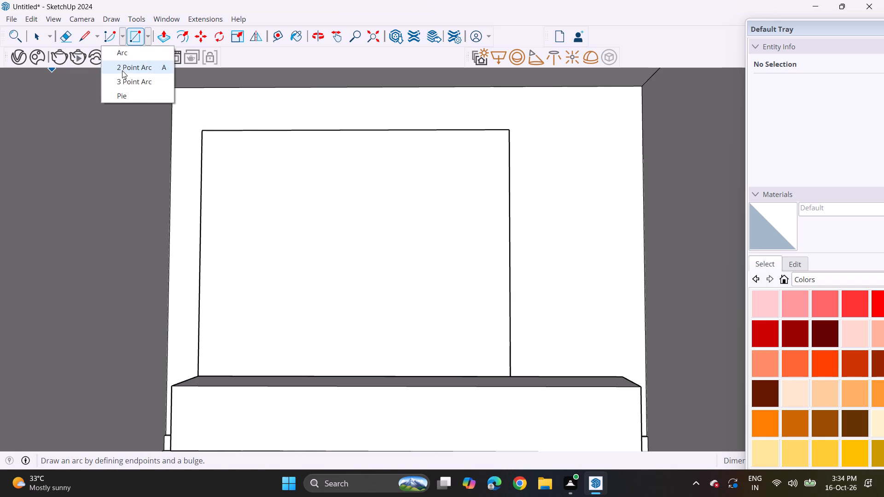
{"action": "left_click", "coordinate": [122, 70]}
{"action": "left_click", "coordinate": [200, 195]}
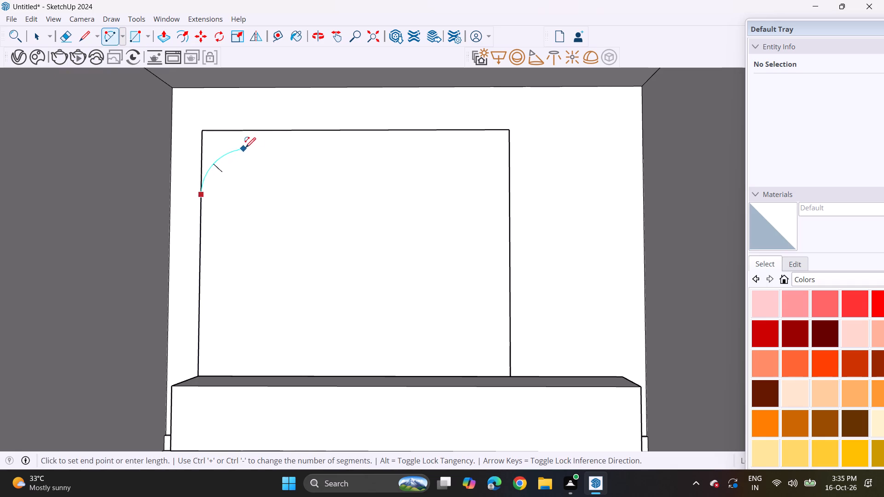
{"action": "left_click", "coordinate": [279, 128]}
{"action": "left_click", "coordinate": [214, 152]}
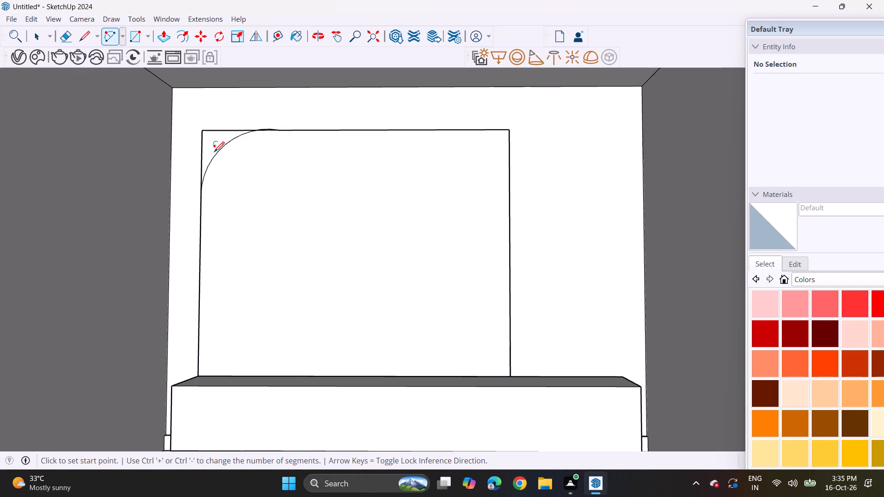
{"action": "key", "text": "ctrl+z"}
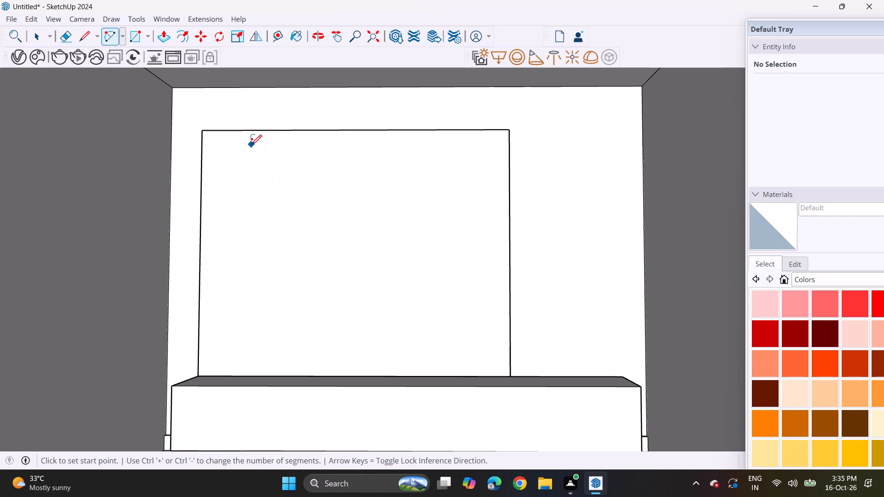
Draw a 2 Point Arc across the rectangle's upper-left corner, from its left edge to its top edge.
{"action": "left_click", "coordinate": [202, 214]}
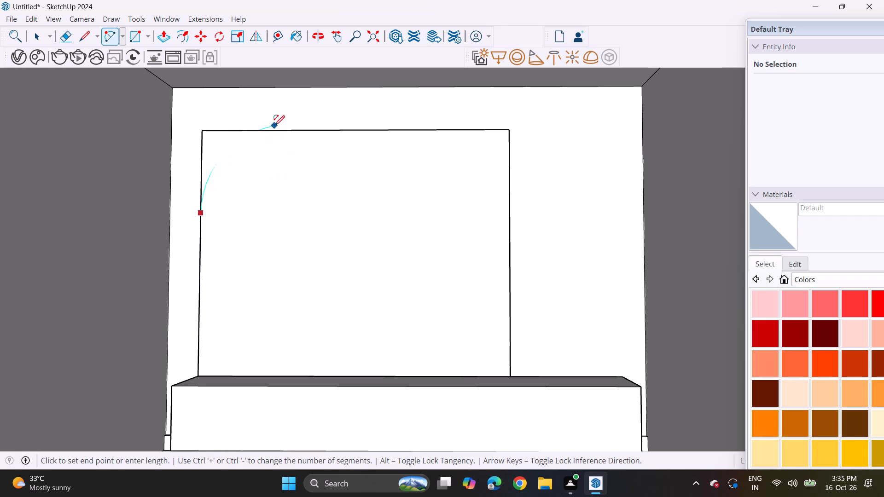
{"action": "left_click", "coordinate": [273, 132]}
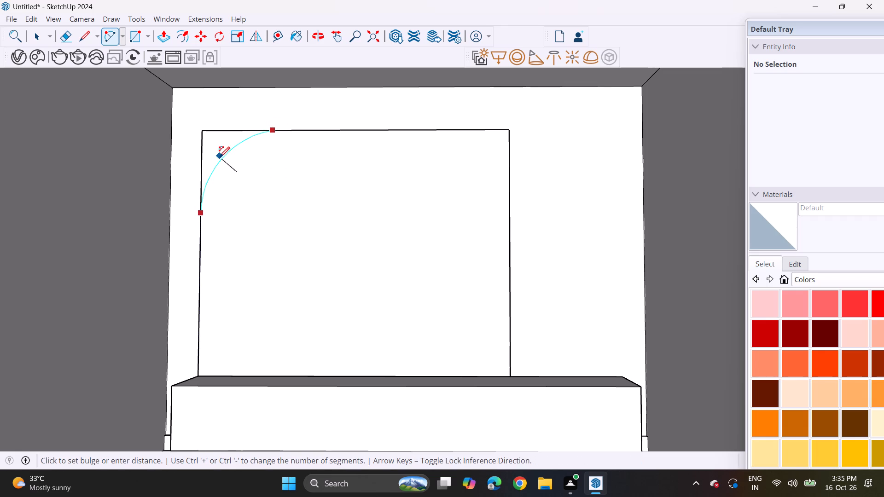
{"action": "left_click", "coordinate": [220, 157]}
{"action": "key", "text": "space"}
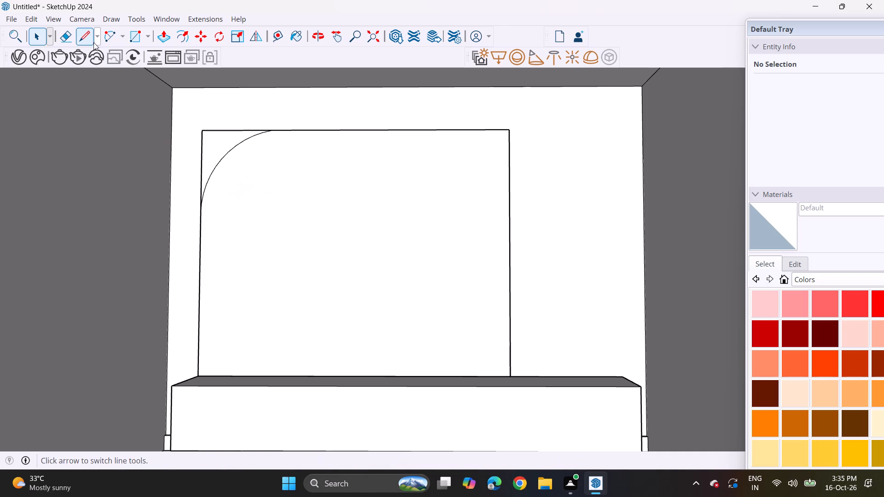
Erase the square corner edges outside the arc, leaving the rectangle's upper-left corner rounded.
{"action": "left_click", "coordinate": [70, 37]}
{"action": "left_click_drag", "start_coordinate": [213, 124], "coordinate": [214, 130]}
{"action": "left_click_drag", "start_coordinate": [200, 139], "coordinate": [194, 146]}
{"action": "left_click_drag", "start_coordinate": [208, 137], "coordinate": [193, 156]}
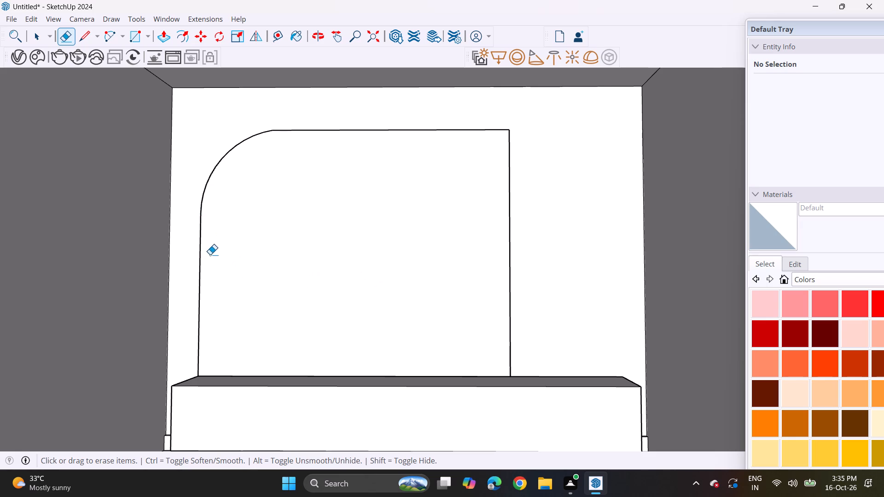
Draw a rectangle from the back wall's upper-right corner to the rounded panel's lower-right corner.
{"action": "left_click", "coordinate": [133, 34]}
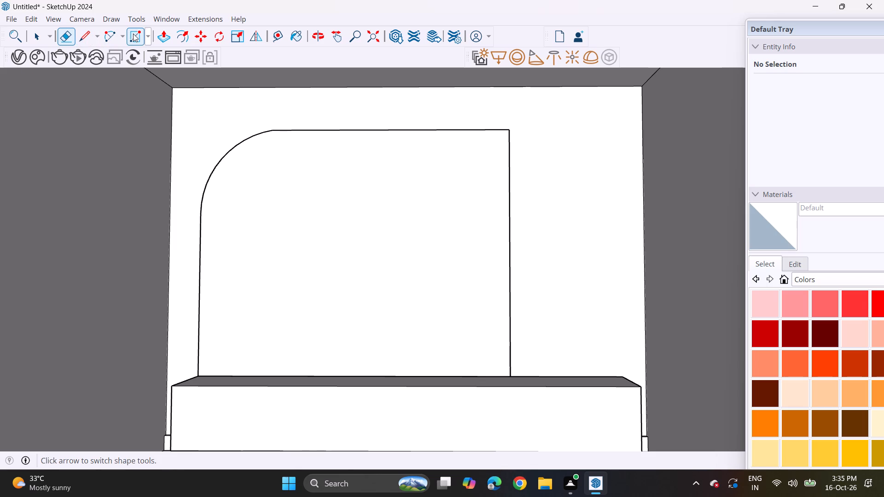
{"action": "left_click_drag", "start_coordinate": [643, 86], "coordinate": [637, 91]}
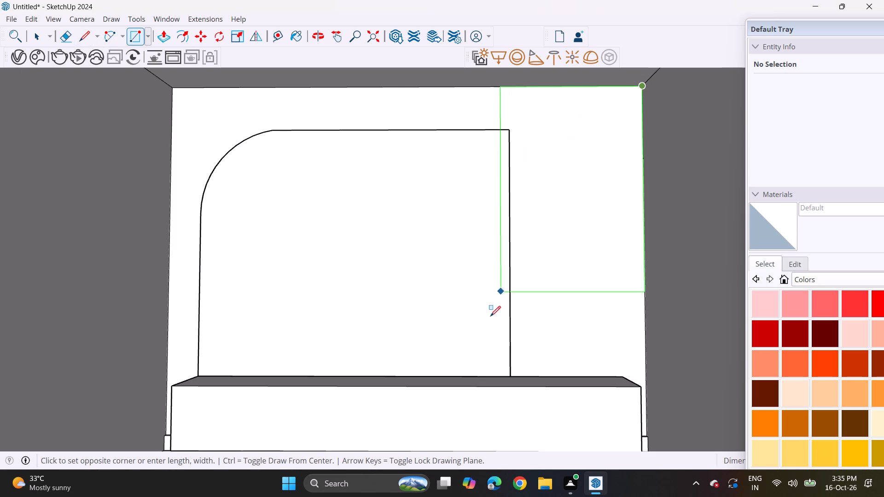
{"action": "left_click", "coordinate": [511, 373]}
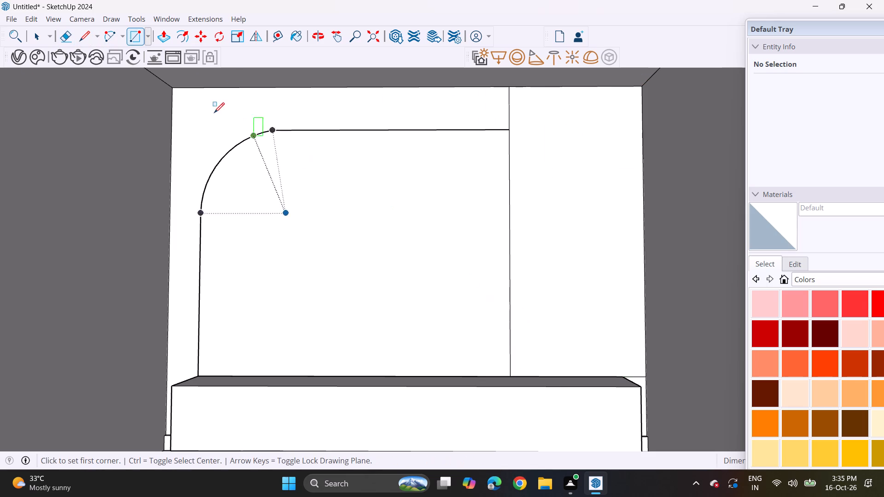
Push/Pull the tall strip beside the right wall slightly forward from the back wall.
{"action": "left_click", "coordinate": [169, 35]}
{"action": "left_click", "coordinate": [560, 316]}
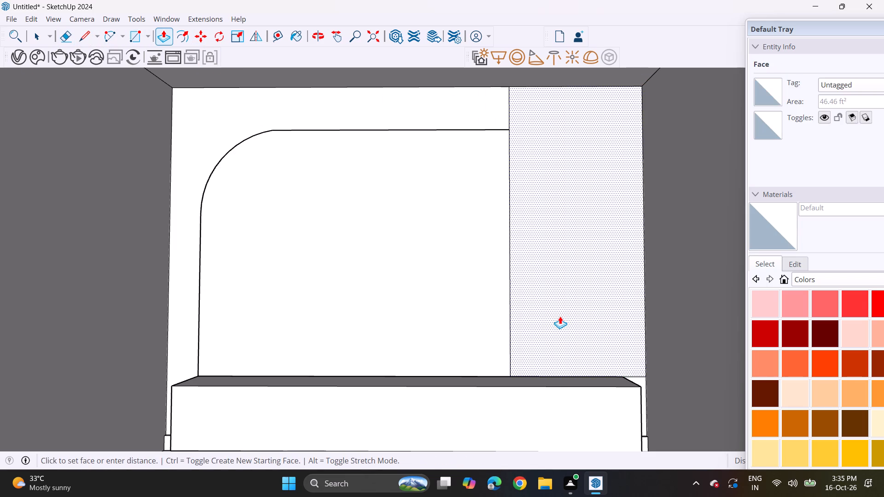
{"action": "left_click", "coordinate": [561, 319]}
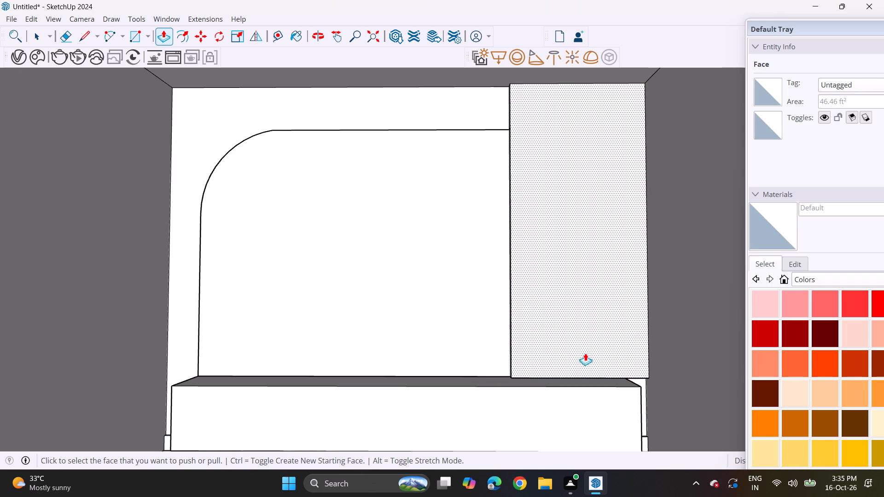
Push/Pull the underside of the raised right strip down toward the floor behind the long box.
{"action": "middle_click_drag", "start_coordinate": [617, 362], "coordinate": [513, 298]}
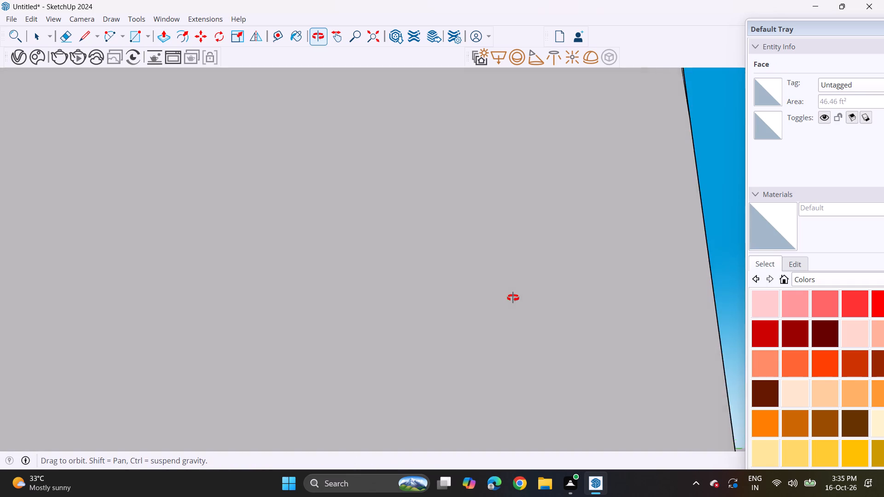
{"action": "middle_click_drag", "start_coordinate": [513, 298], "coordinate": [550, 339]}
{"action": "middle_click_drag", "start_coordinate": [561, 358], "coordinate": [547, 312], "text": "shift"}
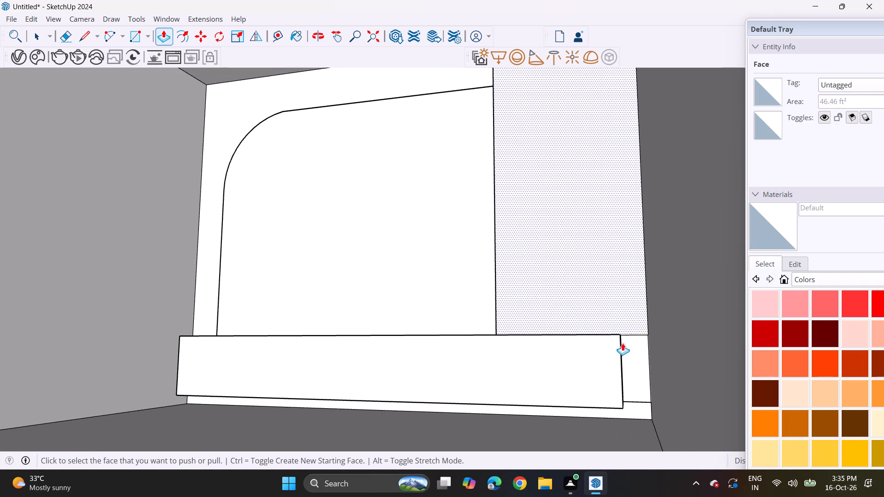
{"action": "scroll", "coordinate": [631, 348], "scroll_direction": "up", "scroll_amount": 6}
{"action": "middle_click_drag", "start_coordinate": [628, 342], "coordinate": [635, 309]}
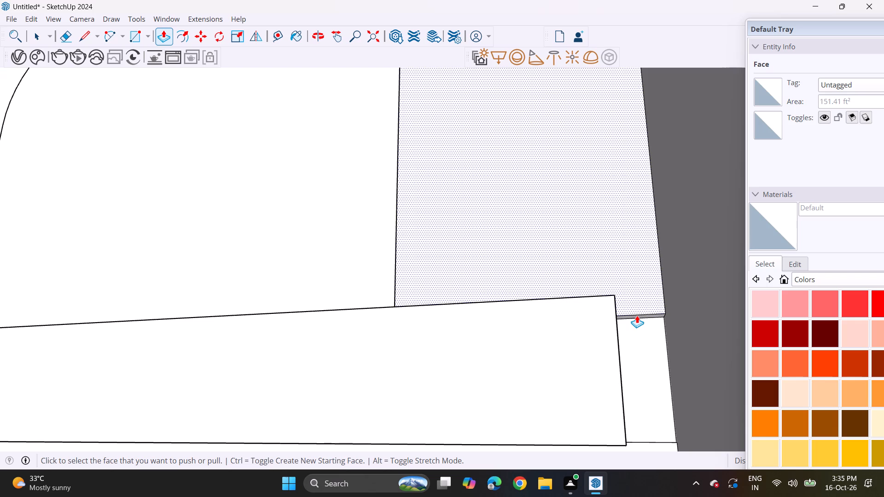
{"action": "left_click", "coordinate": [637, 318]}
{"action": "scroll", "coordinate": [633, 423], "scroll_direction": "down", "scroll_amount": 3}
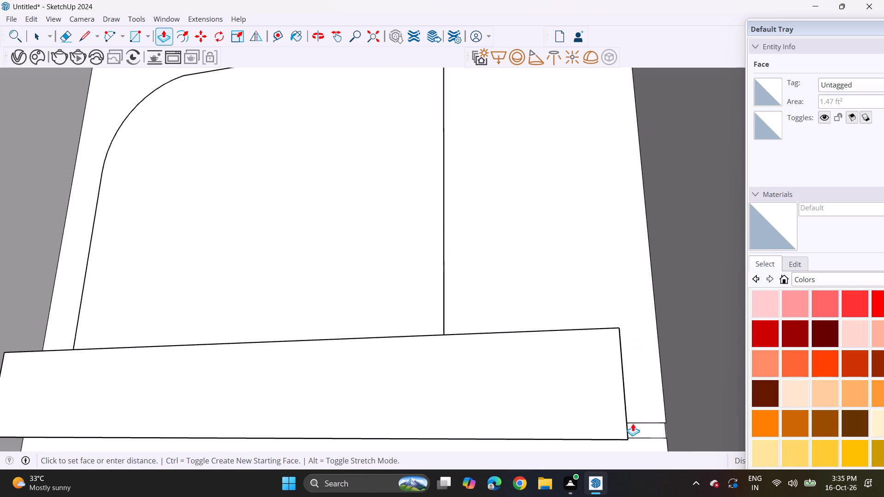
{"action": "left_click", "coordinate": [637, 440]}
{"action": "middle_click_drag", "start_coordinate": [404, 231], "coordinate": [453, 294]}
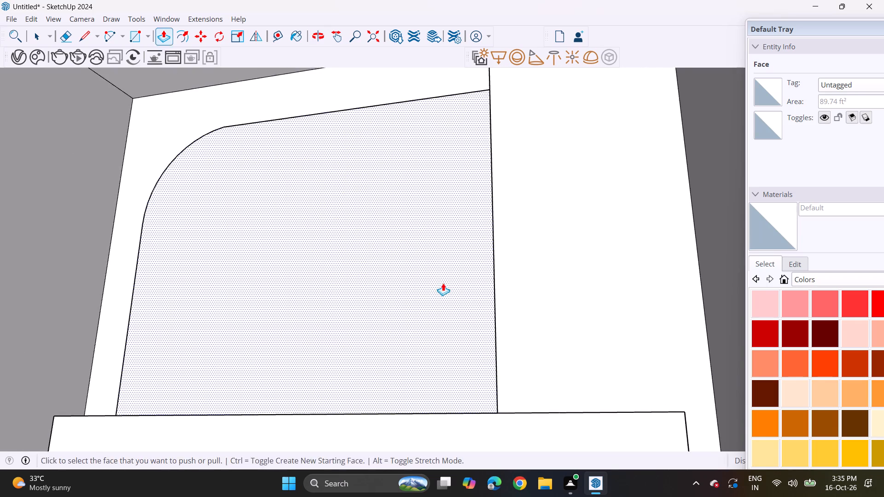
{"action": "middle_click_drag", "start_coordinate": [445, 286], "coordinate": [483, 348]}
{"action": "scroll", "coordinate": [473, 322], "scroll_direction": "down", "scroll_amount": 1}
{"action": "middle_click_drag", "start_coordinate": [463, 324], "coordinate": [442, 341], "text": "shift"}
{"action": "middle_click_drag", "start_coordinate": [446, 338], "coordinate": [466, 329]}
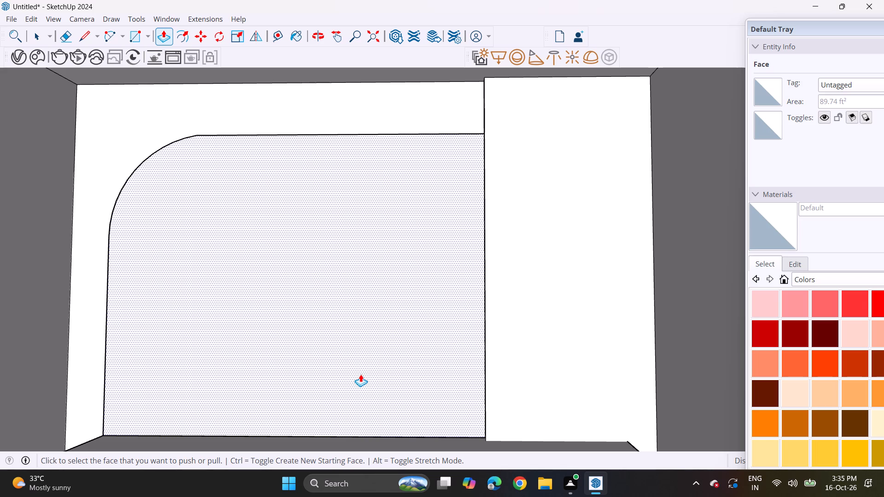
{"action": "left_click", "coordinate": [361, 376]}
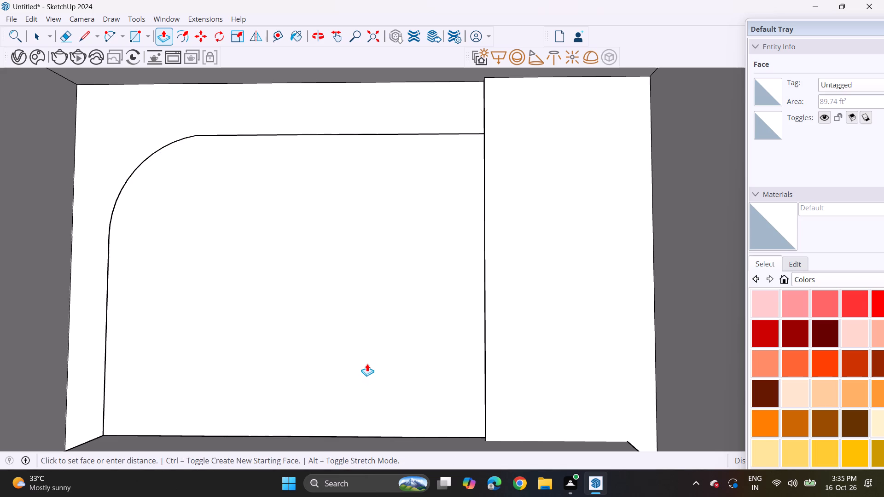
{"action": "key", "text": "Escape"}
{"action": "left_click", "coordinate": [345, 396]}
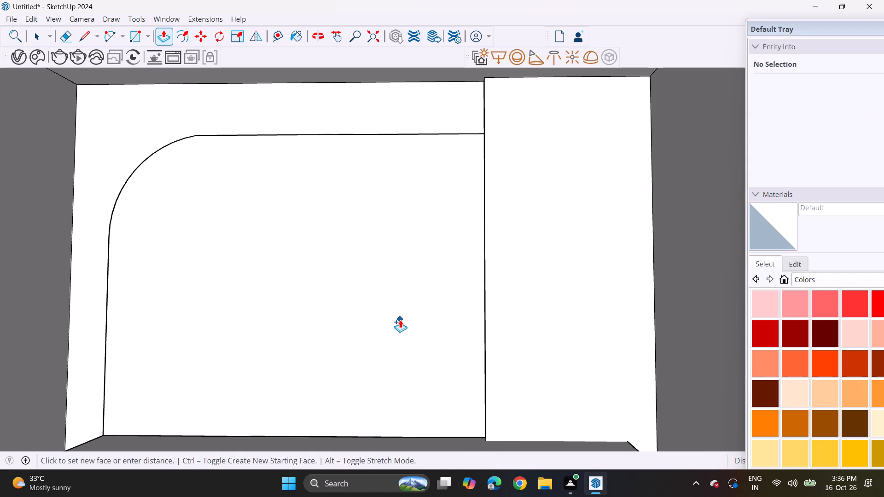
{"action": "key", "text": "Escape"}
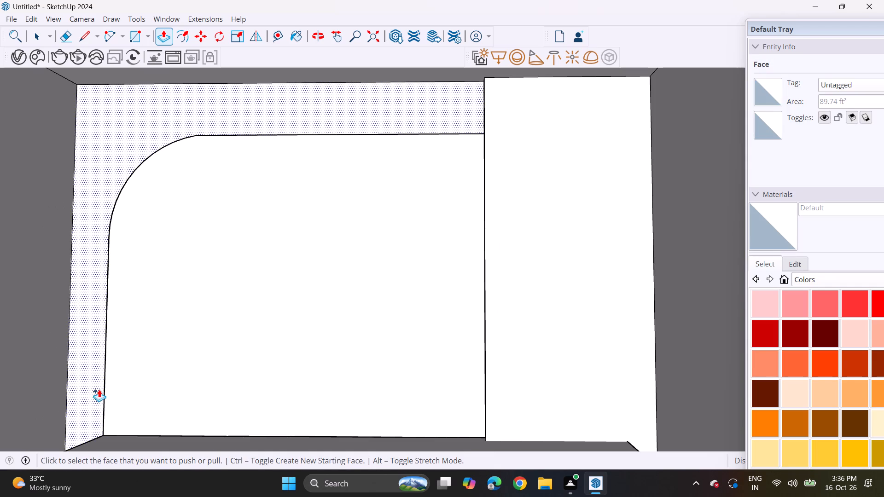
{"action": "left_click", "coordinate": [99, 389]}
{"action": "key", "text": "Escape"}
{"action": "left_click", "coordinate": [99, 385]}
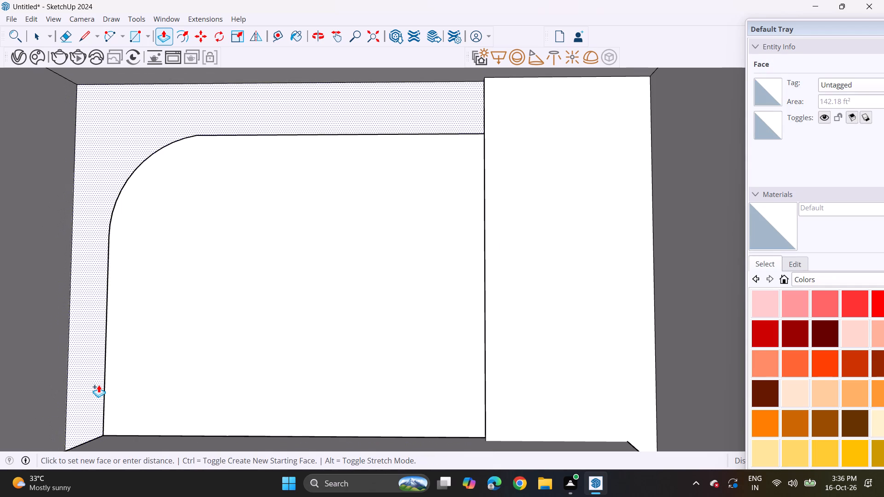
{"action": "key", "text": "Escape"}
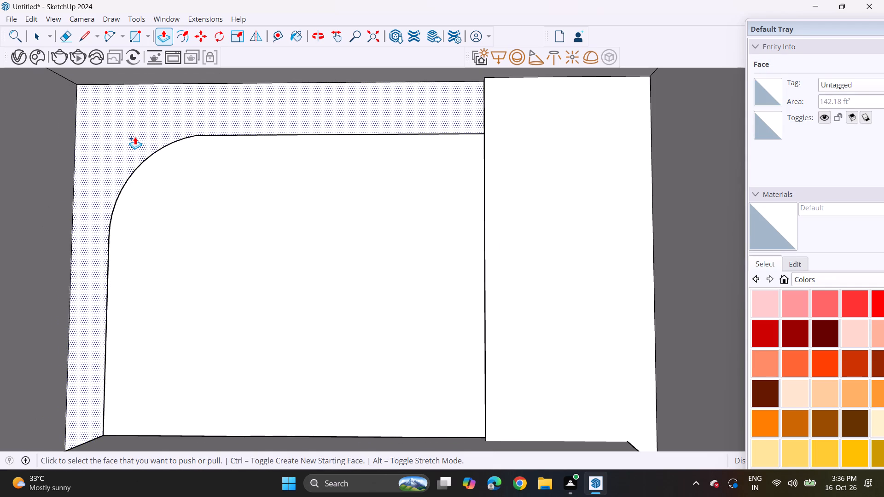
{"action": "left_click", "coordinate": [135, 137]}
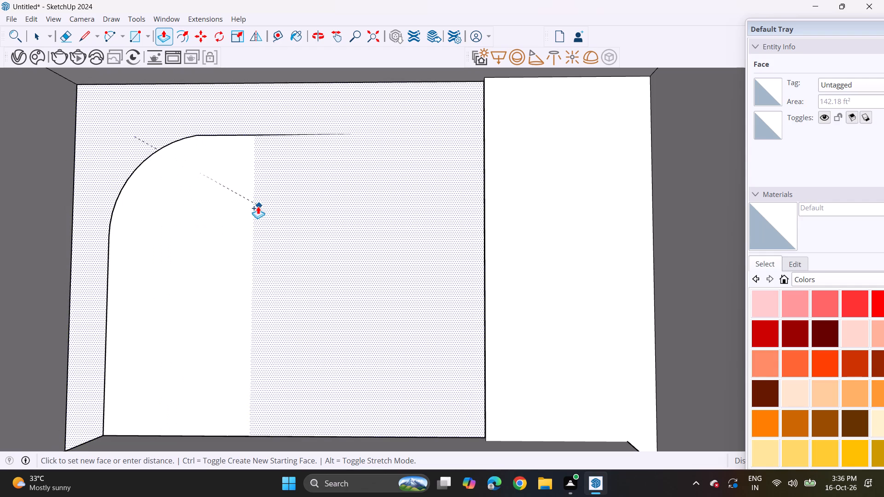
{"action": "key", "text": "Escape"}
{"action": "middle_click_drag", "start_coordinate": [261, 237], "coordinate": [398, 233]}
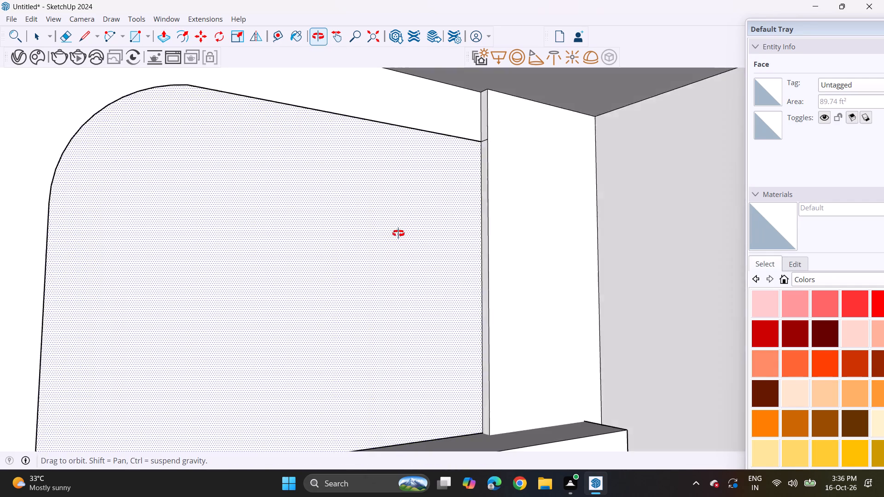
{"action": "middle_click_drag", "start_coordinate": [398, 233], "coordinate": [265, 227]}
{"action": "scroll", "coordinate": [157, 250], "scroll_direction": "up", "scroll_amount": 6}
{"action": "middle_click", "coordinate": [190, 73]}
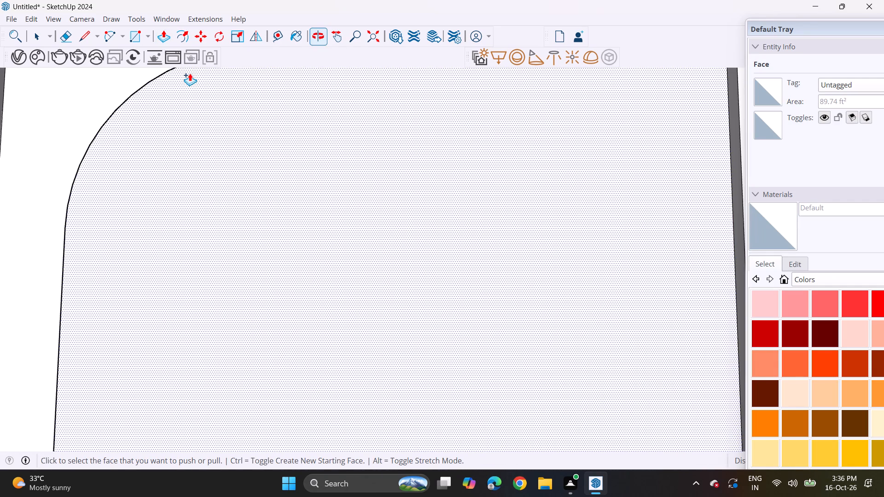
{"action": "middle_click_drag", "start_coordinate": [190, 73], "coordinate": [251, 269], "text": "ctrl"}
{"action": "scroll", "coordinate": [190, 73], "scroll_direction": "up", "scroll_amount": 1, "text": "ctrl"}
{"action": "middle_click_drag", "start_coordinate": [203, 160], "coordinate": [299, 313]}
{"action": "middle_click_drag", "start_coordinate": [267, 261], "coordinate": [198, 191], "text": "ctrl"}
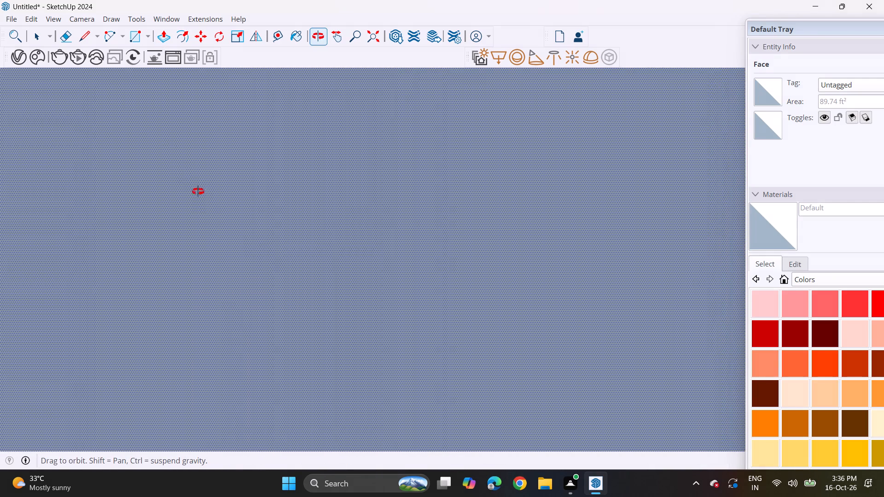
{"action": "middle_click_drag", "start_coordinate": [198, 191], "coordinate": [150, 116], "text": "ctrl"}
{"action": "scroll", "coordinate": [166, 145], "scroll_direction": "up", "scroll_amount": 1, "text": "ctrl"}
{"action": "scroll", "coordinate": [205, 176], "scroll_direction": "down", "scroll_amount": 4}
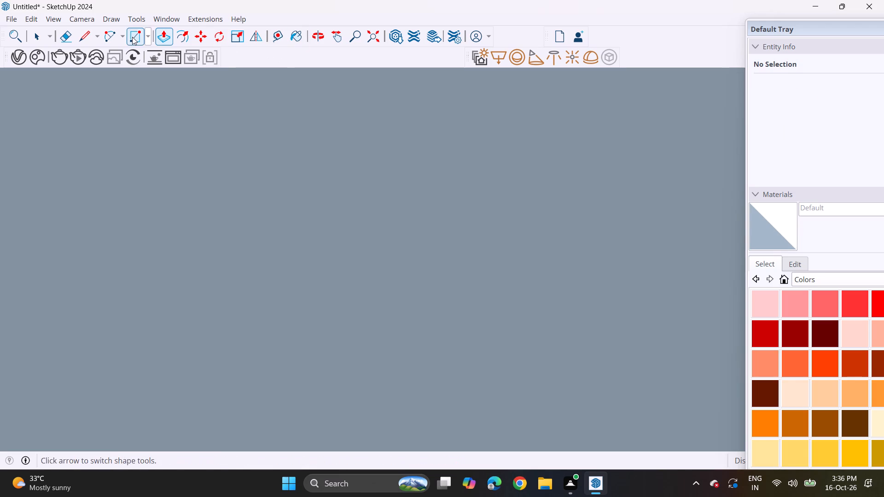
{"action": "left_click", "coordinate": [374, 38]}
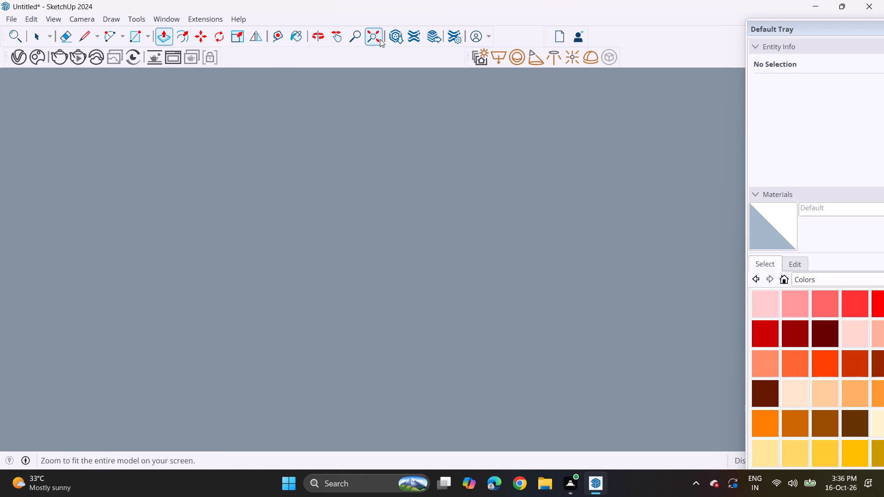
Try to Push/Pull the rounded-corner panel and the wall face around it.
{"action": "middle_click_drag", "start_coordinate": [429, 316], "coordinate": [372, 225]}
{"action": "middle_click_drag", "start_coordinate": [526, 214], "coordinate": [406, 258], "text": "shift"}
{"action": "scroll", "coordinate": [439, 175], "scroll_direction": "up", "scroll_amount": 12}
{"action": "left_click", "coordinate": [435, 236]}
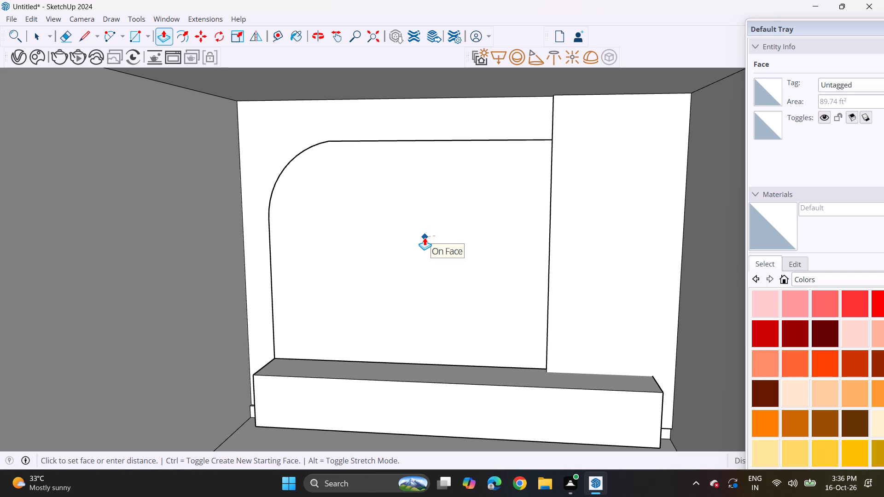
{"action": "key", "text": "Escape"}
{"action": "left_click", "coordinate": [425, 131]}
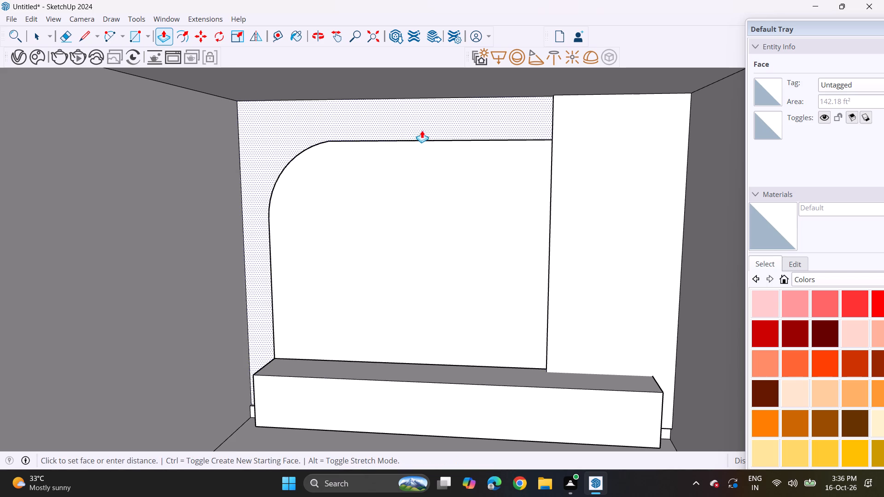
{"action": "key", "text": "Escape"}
Examine the rounded corner where the arc meets the panel's straight edges on the back wall.
{"action": "middle_click_drag", "start_coordinate": [434, 191], "coordinate": [413, 159]}
{"action": "scroll", "coordinate": [265, 216], "scroll_direction": "up", "scroll_amount": 4}
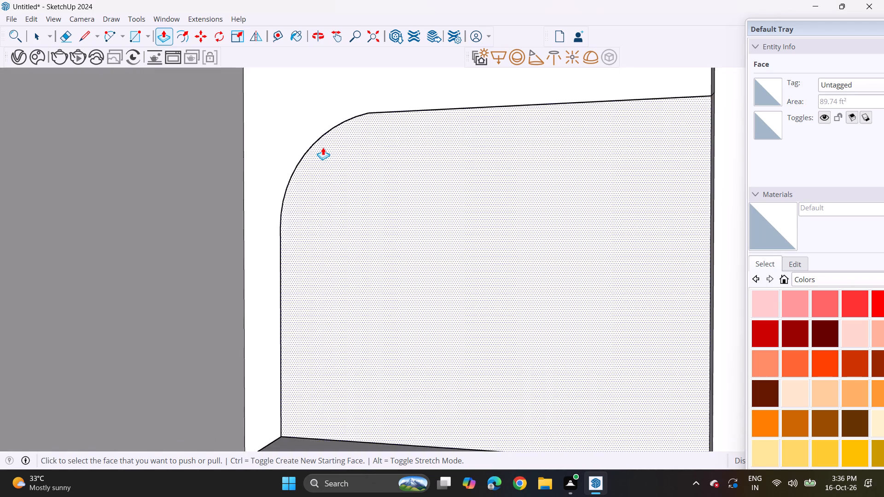
{"action": "scroll", "coordinate": [331, 129], "scroll_direction": "up", "scroll_amount": 7}
{"action": "scroll", "coordinate": [401, 100], "scroll_direction": "up", "scroll_amount": 12}
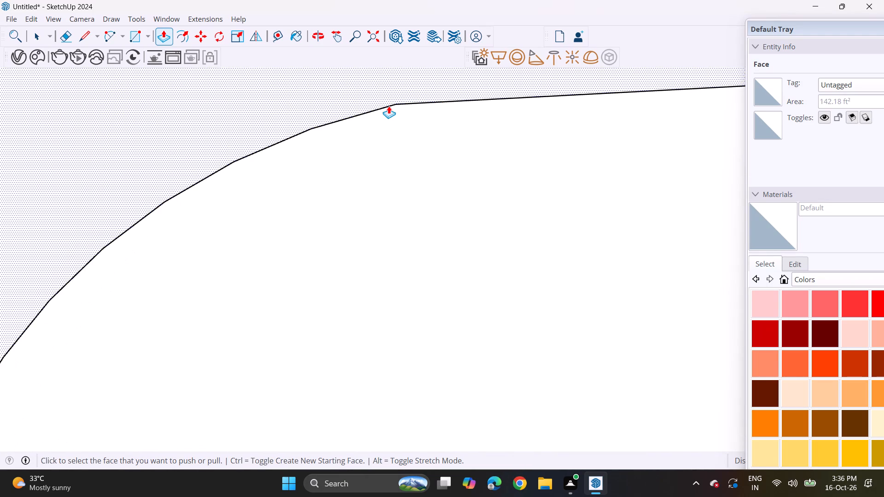
{"action": "scroll", "coordinate": [389, 106], "scroll_direction": "up", "scroll_amount": 3}
{"action": "scroll", "coordinate": [387, 107], "scroll_direction": "down", "scroll_amount": 20}
{"action": "scroll", "coordinate": [387, 107], "scroll_direction": "down", "scroll_amount": 1}
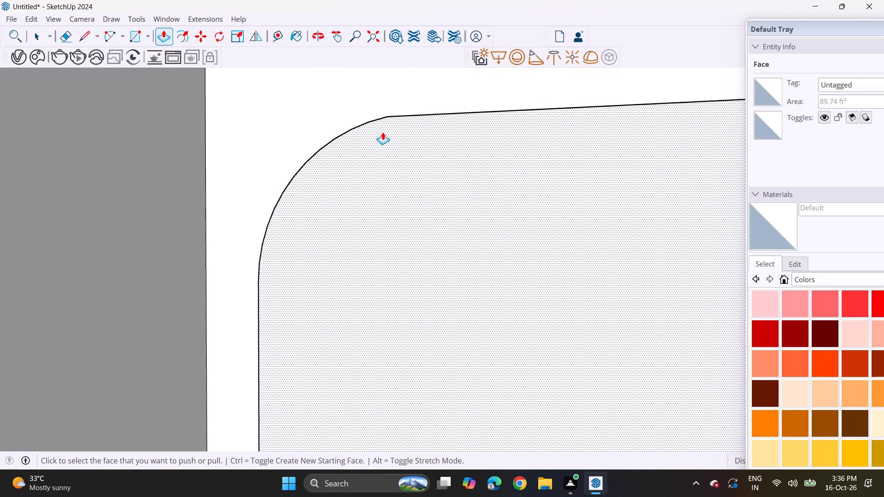
{"action": "scroll", "coordinate": [383, 132], "scroll_direction": "down", "scroll_amount": 9}
{"action": "scroll", "coordinate": [326, 172], "scroll_direction": "down", "scroll_amount": 5}
{"action": "middle_click_drag", "start_coordinate": [344, 203], "coordinate": [283, 202], "text": "shift"}
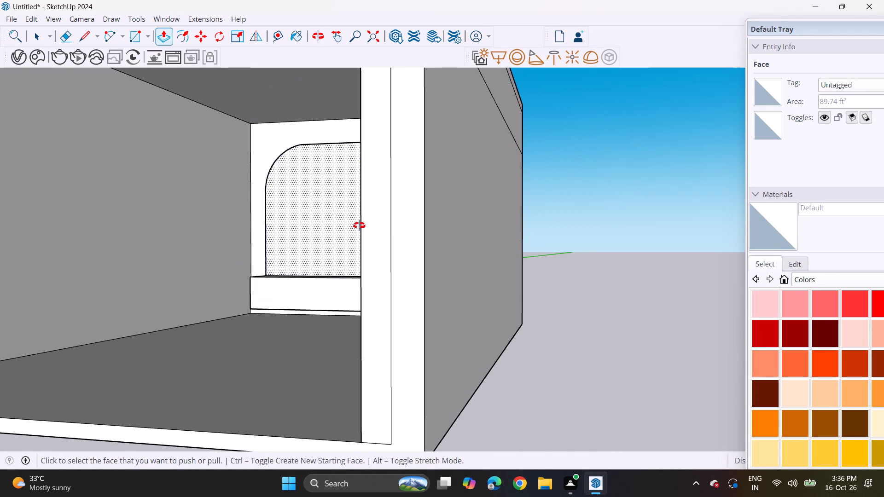
{"action": "middle_click_drag", "start_coordinate": [359, 225], "coordinate": [459, 240]}
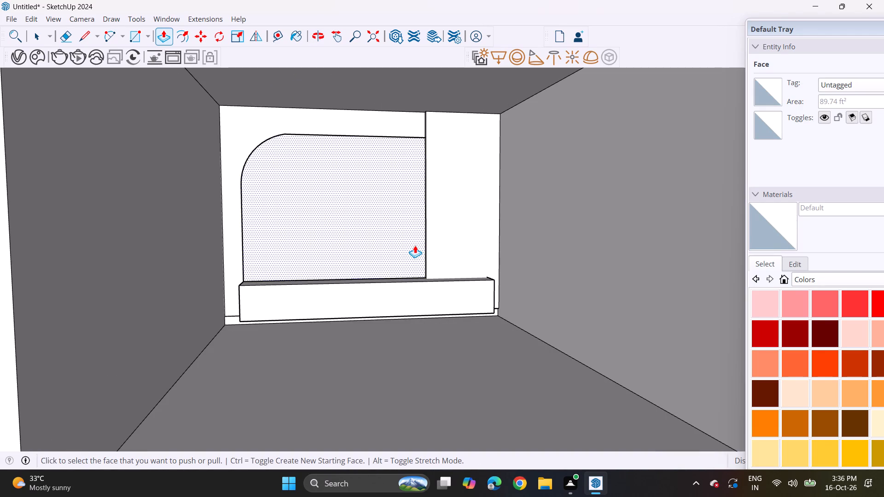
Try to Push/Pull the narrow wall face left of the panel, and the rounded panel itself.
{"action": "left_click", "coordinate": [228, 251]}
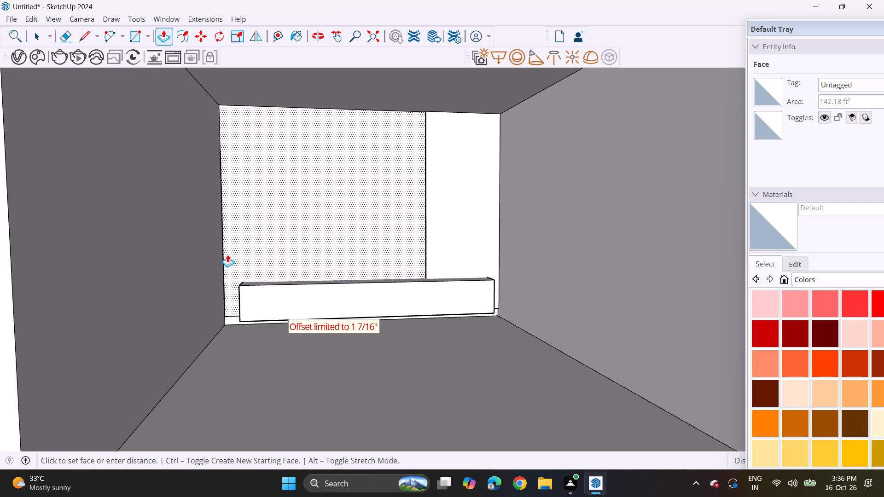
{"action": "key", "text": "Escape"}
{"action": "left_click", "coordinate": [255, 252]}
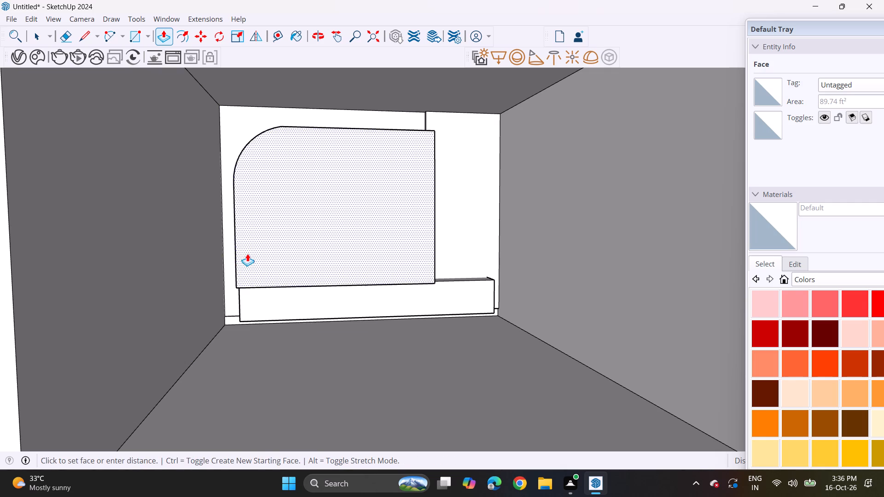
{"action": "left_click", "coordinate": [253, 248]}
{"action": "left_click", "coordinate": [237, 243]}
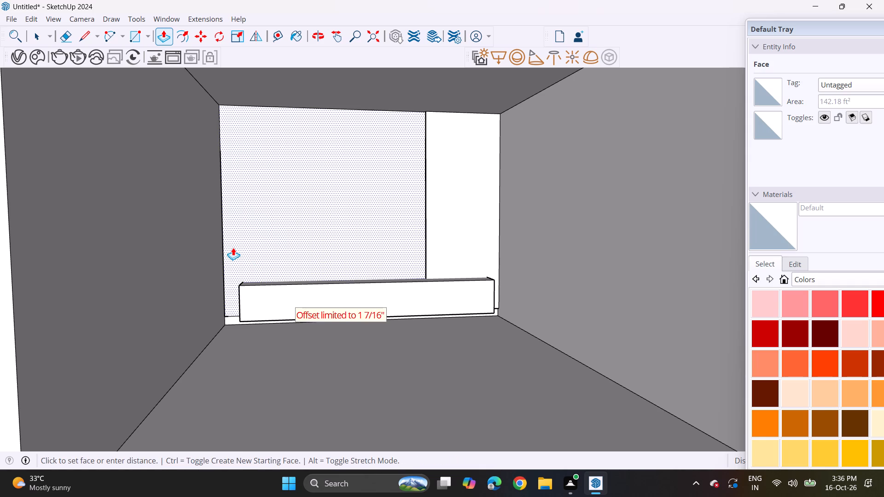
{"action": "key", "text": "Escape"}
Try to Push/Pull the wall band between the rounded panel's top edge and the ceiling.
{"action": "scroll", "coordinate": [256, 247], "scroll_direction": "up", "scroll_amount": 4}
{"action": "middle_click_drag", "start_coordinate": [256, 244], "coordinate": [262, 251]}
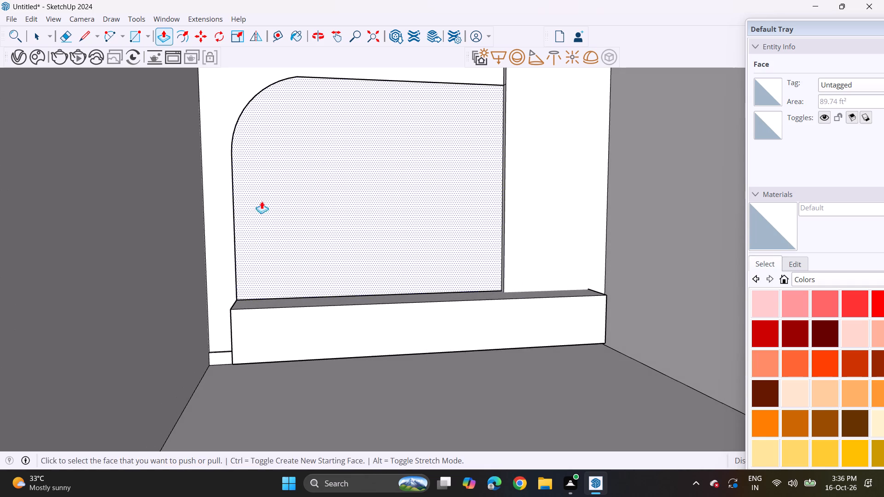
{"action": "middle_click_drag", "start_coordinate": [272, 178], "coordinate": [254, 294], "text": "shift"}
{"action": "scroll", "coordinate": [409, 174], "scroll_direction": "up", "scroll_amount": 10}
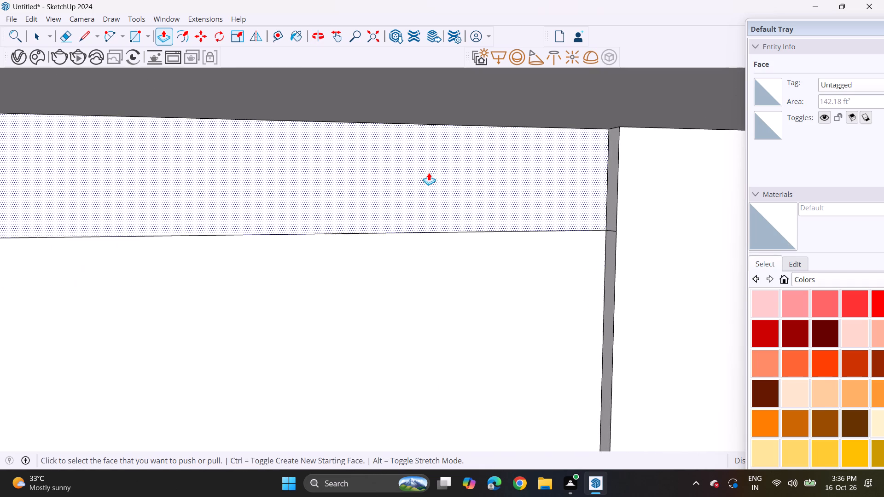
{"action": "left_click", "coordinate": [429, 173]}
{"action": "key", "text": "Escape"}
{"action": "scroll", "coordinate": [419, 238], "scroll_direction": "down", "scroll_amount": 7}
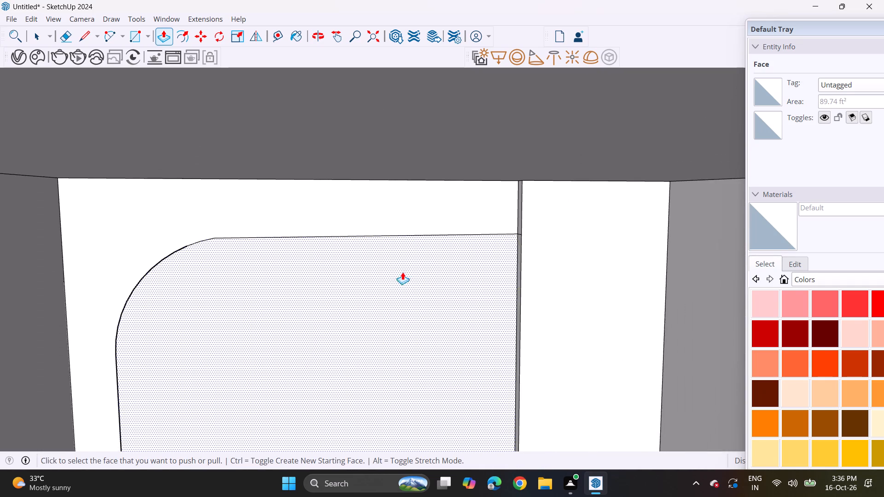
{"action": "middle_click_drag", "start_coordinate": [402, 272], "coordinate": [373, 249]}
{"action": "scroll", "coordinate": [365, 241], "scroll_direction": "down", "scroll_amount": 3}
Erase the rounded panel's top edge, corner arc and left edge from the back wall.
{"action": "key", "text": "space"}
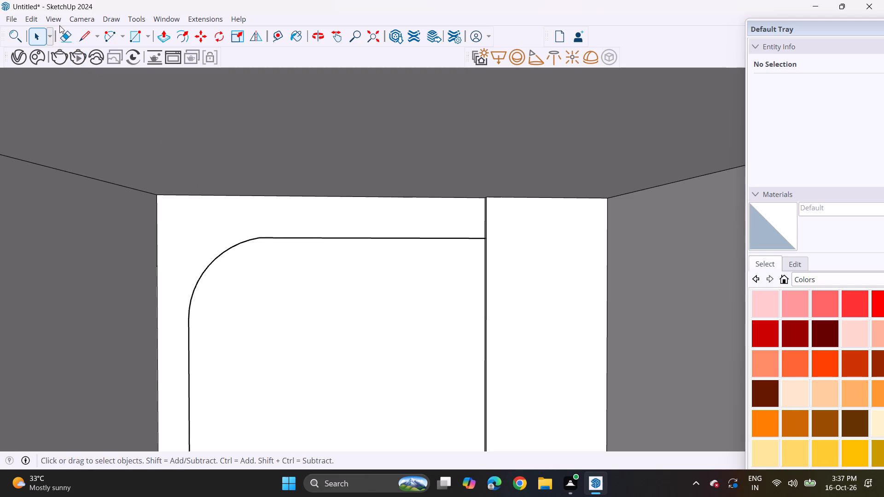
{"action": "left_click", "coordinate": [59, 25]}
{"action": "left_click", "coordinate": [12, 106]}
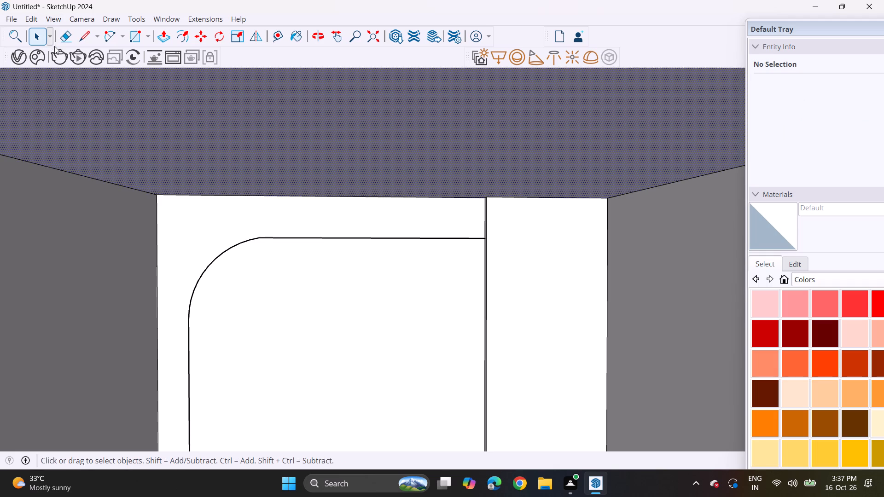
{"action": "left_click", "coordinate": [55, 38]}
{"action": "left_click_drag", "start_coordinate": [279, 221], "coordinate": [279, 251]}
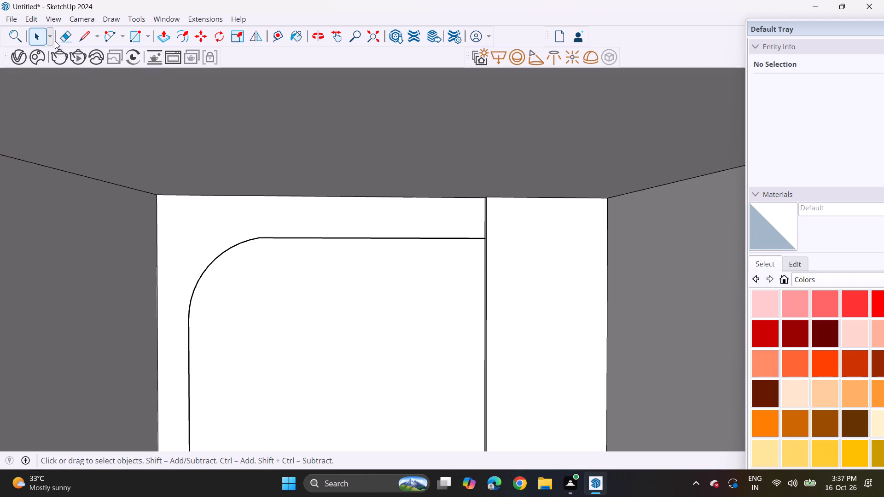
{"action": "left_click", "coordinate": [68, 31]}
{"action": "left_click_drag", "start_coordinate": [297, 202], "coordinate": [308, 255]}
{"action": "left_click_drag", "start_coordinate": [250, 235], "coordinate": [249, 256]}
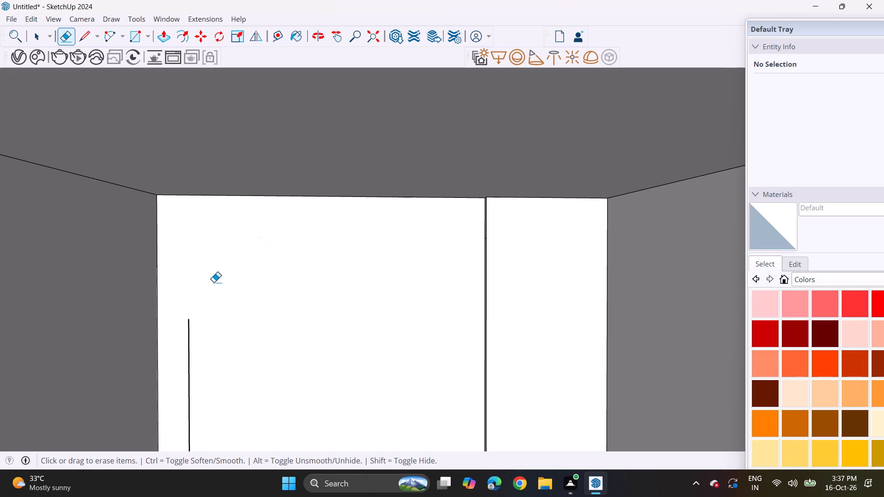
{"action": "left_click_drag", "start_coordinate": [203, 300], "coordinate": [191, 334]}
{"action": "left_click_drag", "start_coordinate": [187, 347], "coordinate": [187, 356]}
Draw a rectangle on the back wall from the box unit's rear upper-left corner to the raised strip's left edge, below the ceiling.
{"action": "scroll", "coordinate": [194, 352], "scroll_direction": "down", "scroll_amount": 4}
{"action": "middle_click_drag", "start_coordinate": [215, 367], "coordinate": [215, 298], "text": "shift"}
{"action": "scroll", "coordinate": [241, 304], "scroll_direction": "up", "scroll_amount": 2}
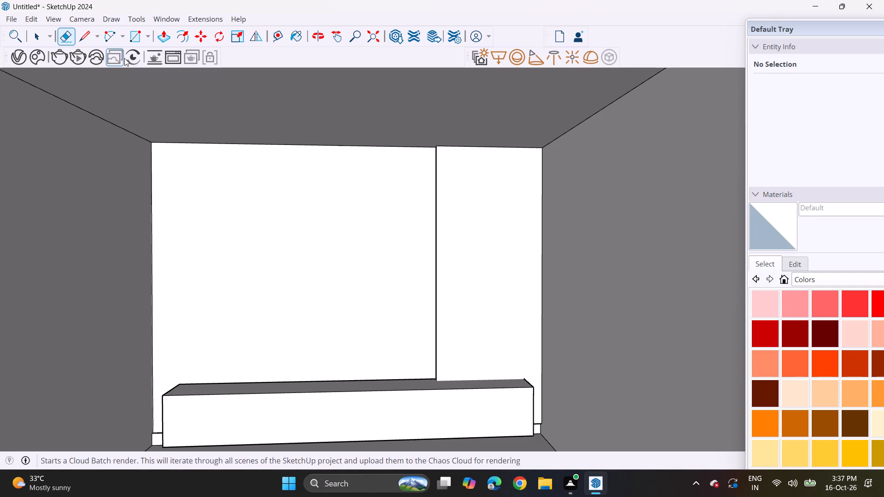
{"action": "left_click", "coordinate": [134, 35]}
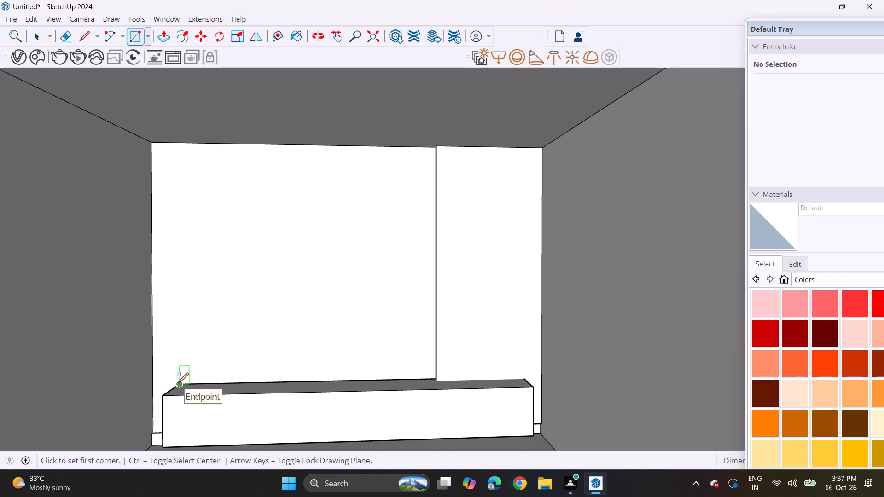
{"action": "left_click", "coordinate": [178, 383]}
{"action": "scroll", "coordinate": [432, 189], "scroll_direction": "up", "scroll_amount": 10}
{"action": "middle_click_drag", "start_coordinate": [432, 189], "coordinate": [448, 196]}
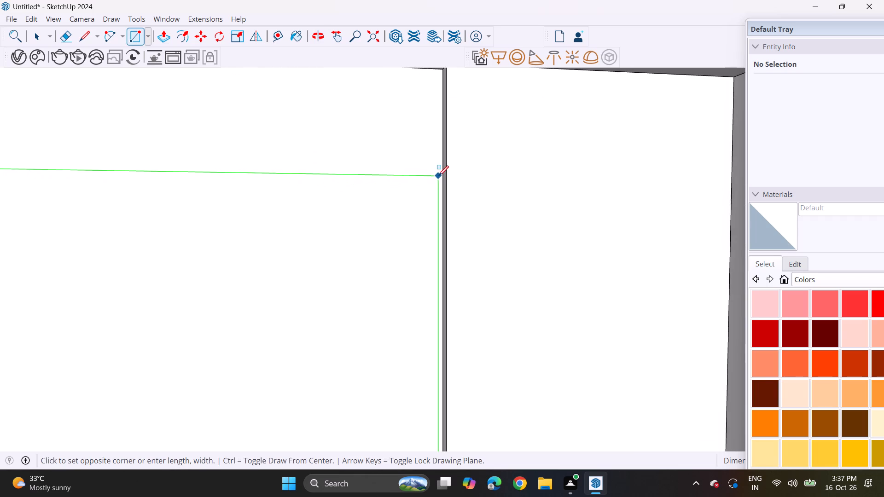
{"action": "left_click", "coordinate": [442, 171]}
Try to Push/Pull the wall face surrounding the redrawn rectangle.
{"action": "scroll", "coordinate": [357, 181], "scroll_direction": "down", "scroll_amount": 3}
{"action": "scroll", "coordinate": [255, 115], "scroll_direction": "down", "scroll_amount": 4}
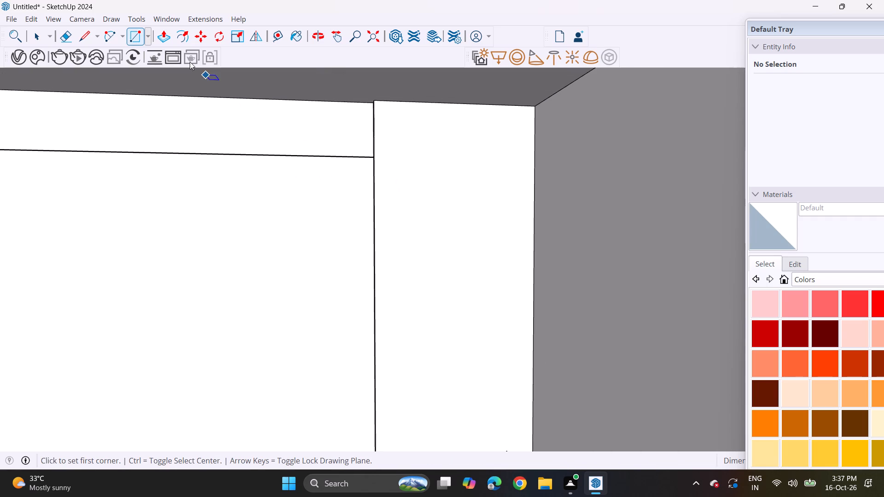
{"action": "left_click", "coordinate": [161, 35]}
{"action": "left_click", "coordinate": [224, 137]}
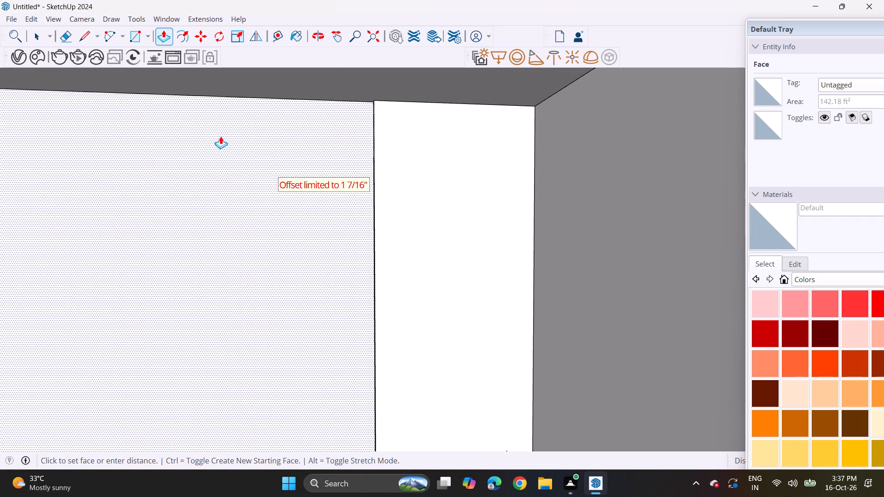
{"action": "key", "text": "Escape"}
Examine the redrawn rectangle and the wall border around it on the back wall.
{"action": "scroll", "coordinate": [221, 154], "scroll_direction": "down", "scroll_amount": 7}
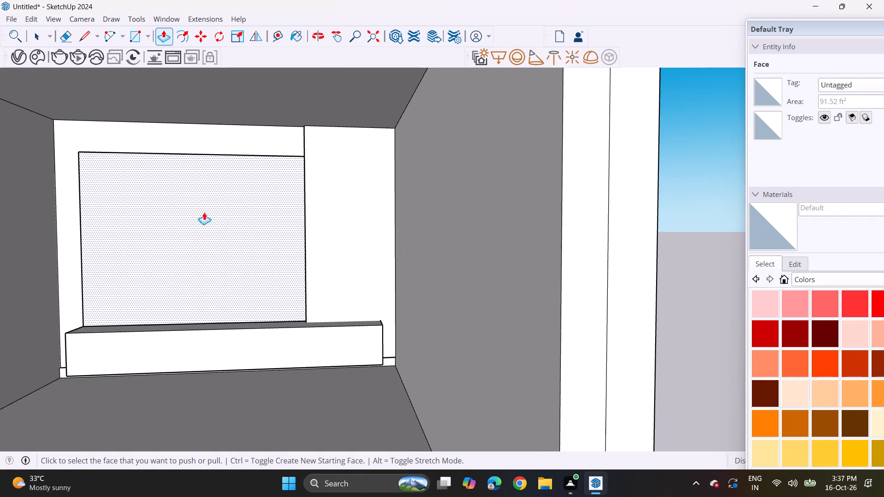
{"action": "middle_click_drag", "start_coordinate": [196, 221], "coordinate": [307, 187], "text": "shift"}
{"action": "middle_click_drag", "start_coordinate": [277, 217], "coordinate": [322, 243]}
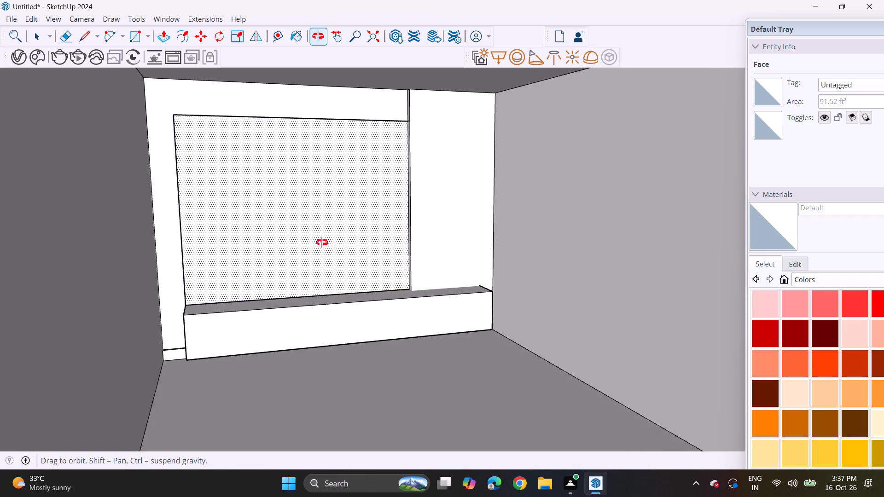
{"action": "middle_click_drag", "start_coordinate": [322, 243], "coordinate": [248, 225]}
{"action": "scroll", "coordinate": [218, 146], "scroll_direction": "up", "scroll_amount": 4}
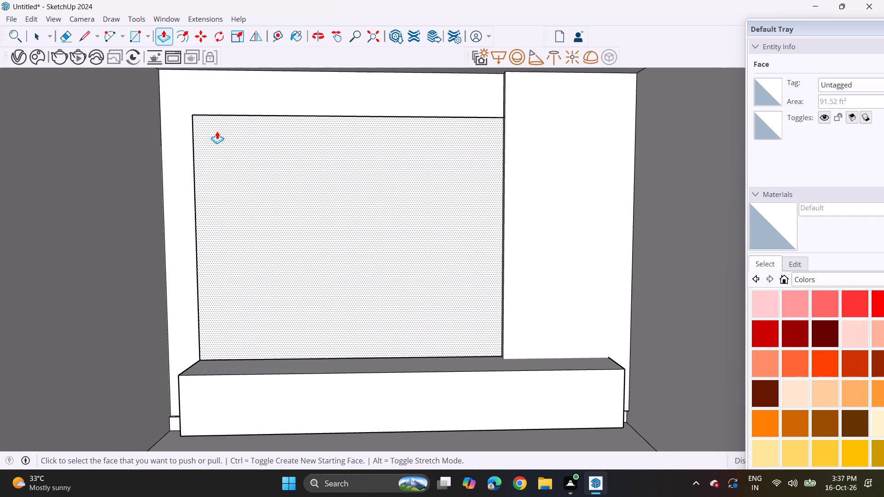
{"action": "scroll", "coordinate": [217, 131], "scroll_direction": "up", "scroll_amount": 2}
{"action": "scroll", "coordinate": [220, 169], "scroll_direction": "up", "scroll_amount": 2}
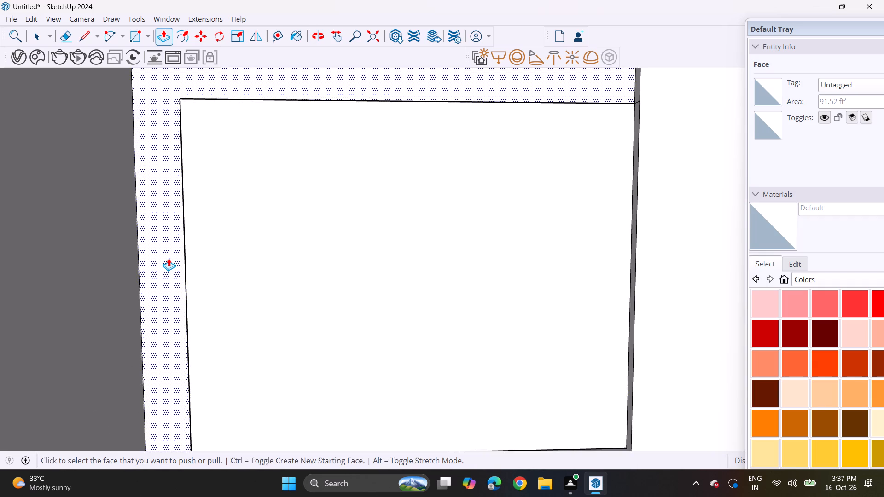
Undo the back-wall panel, side strip and box extrusion edits, back to the flat box outline above the skirting.
{"action": "scroll", "coordinate": [169, 258], "scroll_direction": "down", "scroll_amount": 7}
{"action": "key", "text": "ctrl+z"}
{"action": "key", "text": "ctrl+z"}
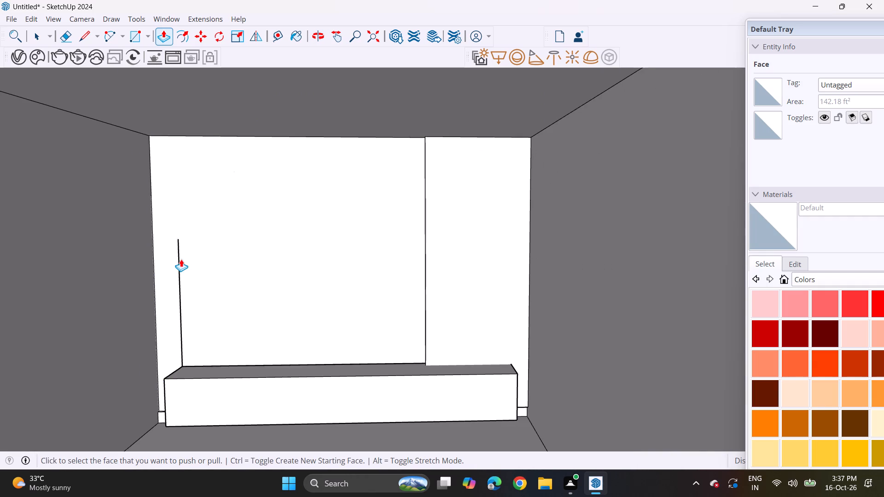
{"action": "key", "text": "ctrl+z"}
{"action": "key", "text": "ctrl+z"}
{"action": "key", "text": "ctrl+z"}
{"action": "key", "text": "ctrl+z"}
{"action": "key", "text": "ctrl+z"}
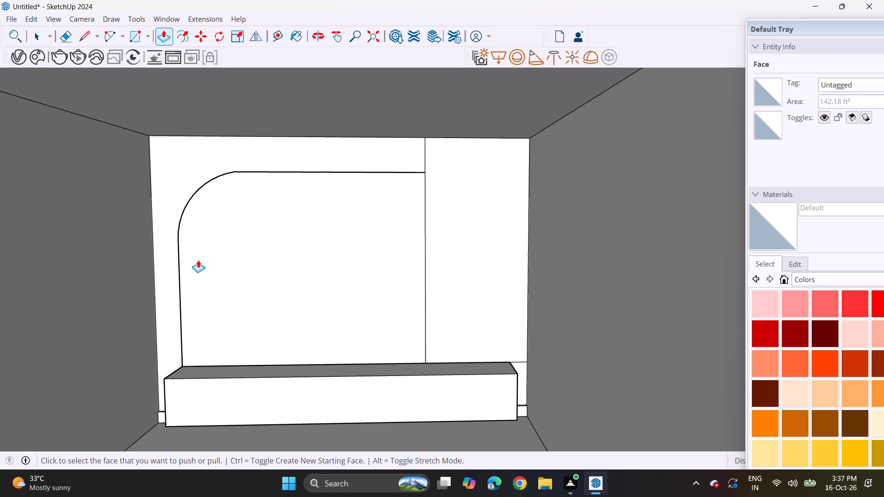
{"action": "key", "text": "ctrl+z"}
{"action": "key", "text": "ctrl+z"}
{"action": "key", "text": "ctrl+z"}
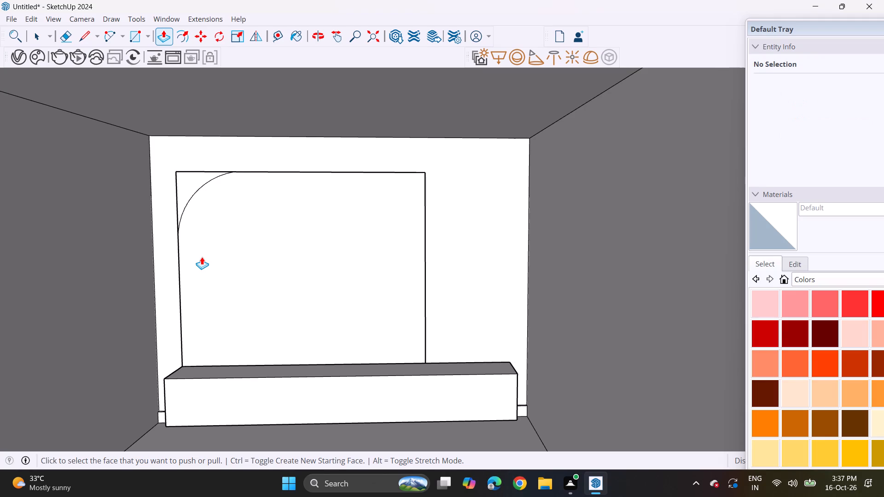
{"action": "key", "text": "ctrl+z"}
{"action": "key", "text": "ctrl+z"}
{"action": "key", "text": "ctrl+z"}
{"action": "key", "text": "ctrl+z"}
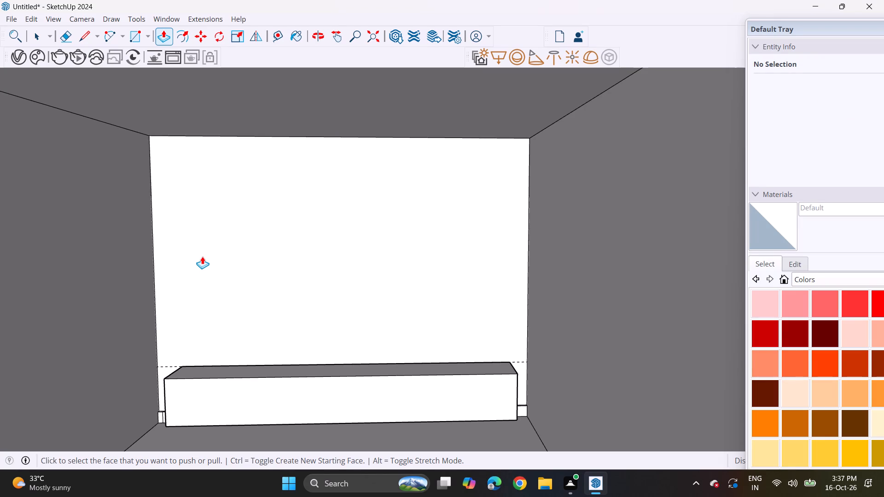
{"action": "key", "text": "ctrl+z"}
{"action": "key", "text": "ctrl+z"}
{"action": "key", "text": "ctrl+z"}
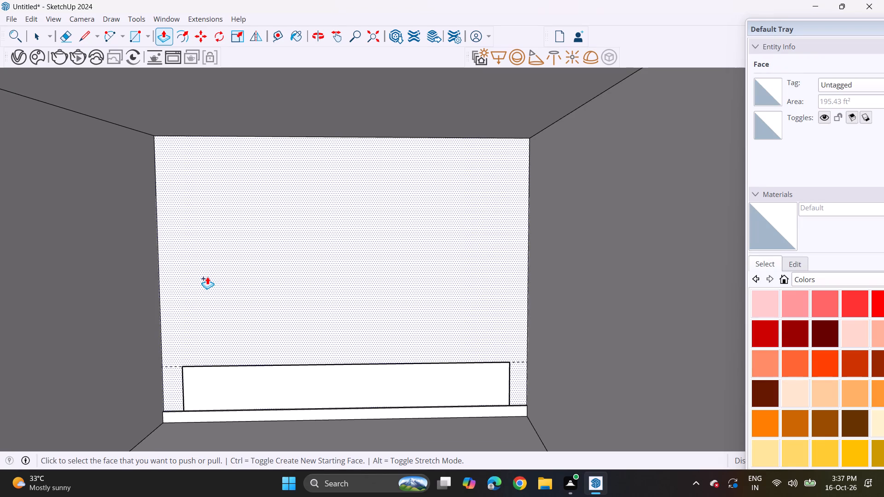
Draw a large rectangle on the back wall from the box outline's upper-left corner, stopping short of the right wall and ceiling.
{"action": "left_click", "coordinate": [137, 33]}
{"action": "left_click", "coordinate": [184, 364]}
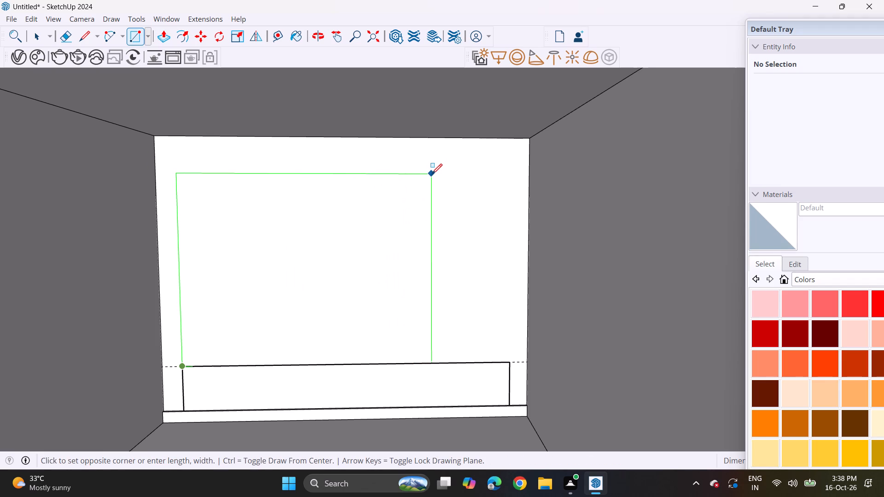
{"action": "left_click", "coordinate": [427, 174]}
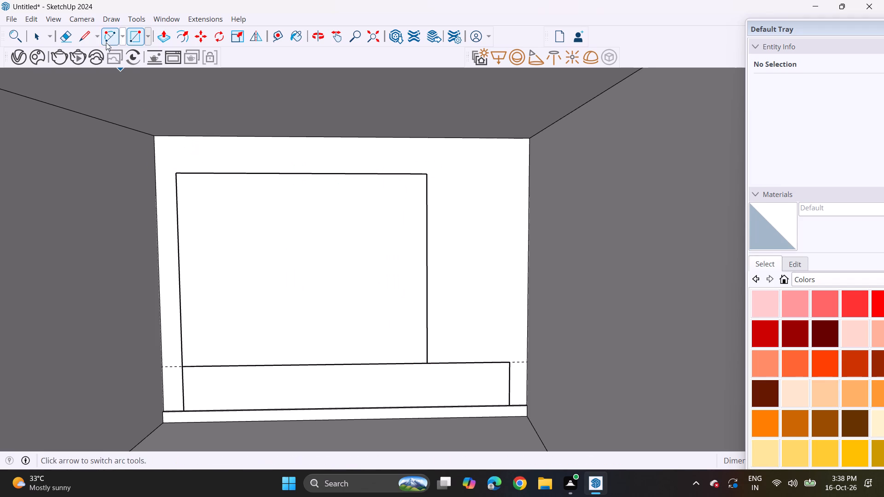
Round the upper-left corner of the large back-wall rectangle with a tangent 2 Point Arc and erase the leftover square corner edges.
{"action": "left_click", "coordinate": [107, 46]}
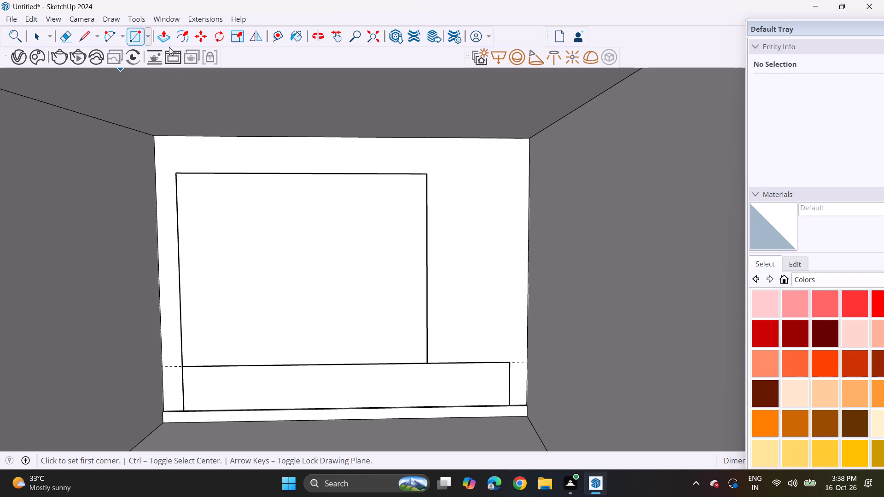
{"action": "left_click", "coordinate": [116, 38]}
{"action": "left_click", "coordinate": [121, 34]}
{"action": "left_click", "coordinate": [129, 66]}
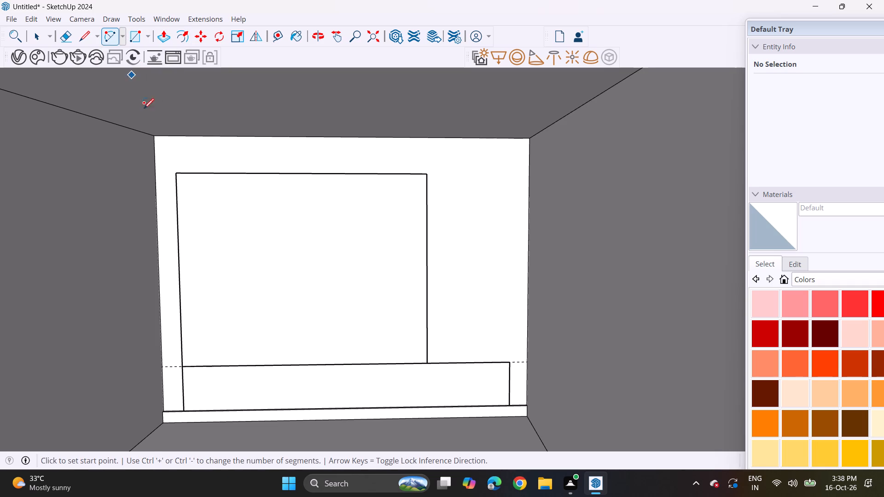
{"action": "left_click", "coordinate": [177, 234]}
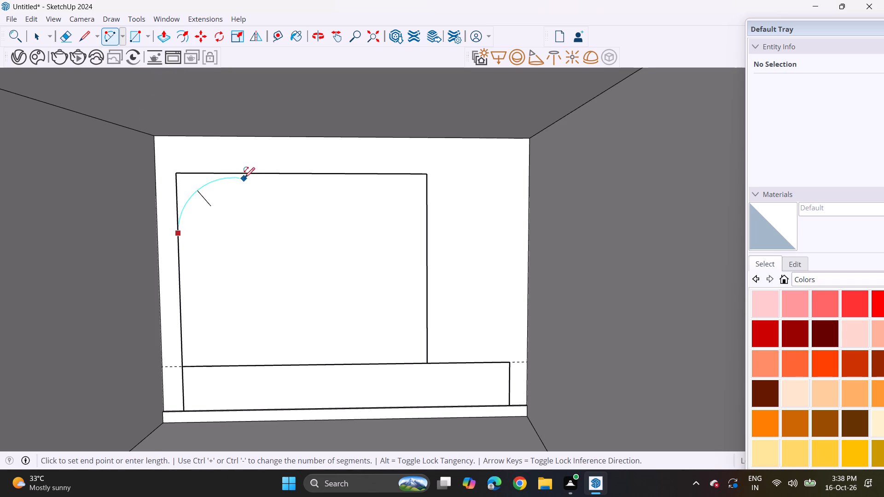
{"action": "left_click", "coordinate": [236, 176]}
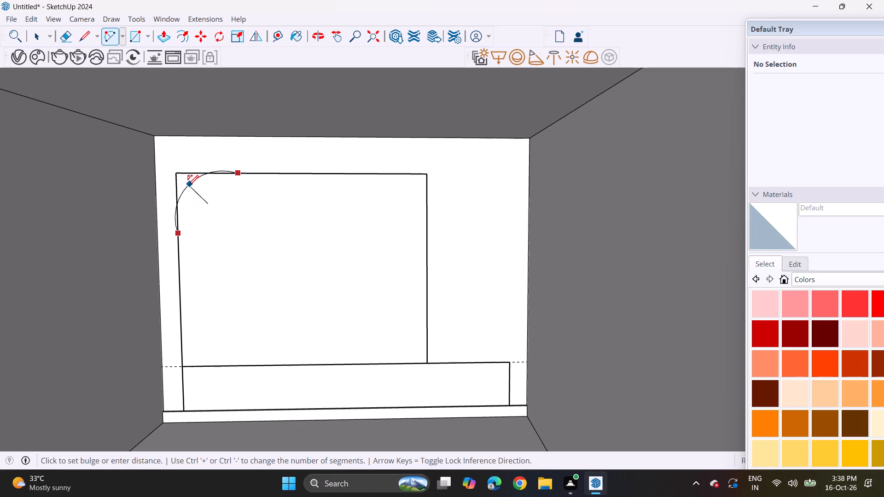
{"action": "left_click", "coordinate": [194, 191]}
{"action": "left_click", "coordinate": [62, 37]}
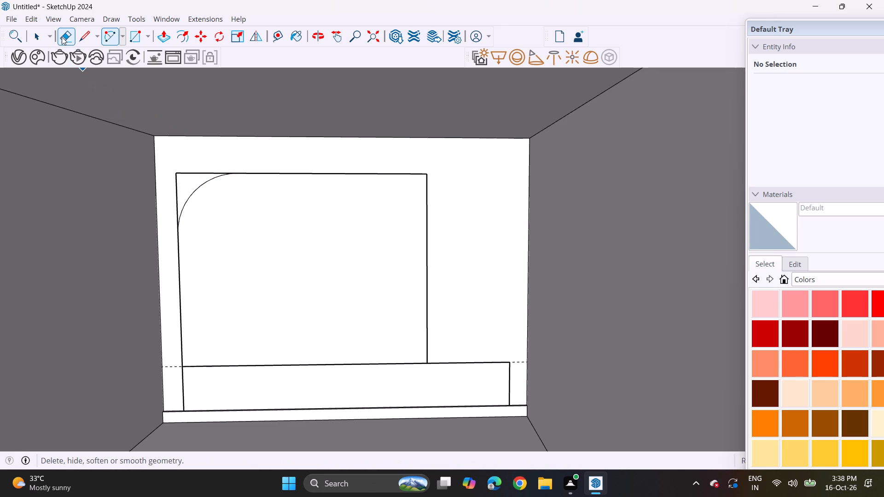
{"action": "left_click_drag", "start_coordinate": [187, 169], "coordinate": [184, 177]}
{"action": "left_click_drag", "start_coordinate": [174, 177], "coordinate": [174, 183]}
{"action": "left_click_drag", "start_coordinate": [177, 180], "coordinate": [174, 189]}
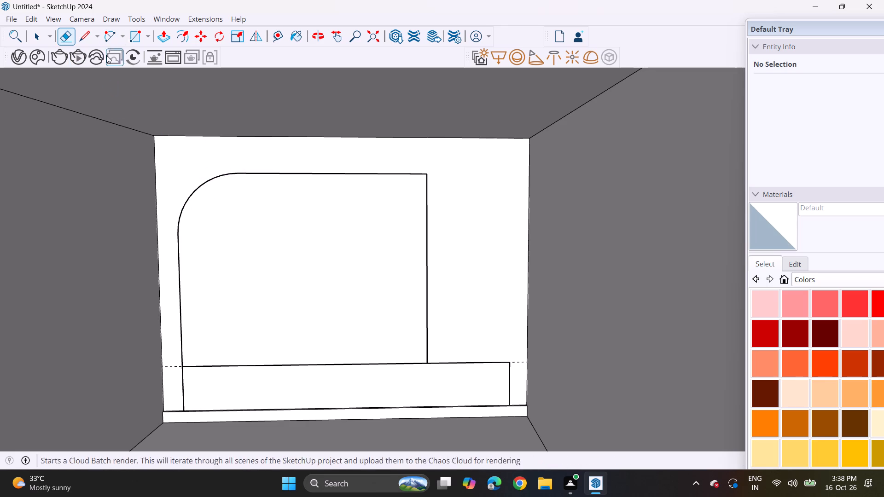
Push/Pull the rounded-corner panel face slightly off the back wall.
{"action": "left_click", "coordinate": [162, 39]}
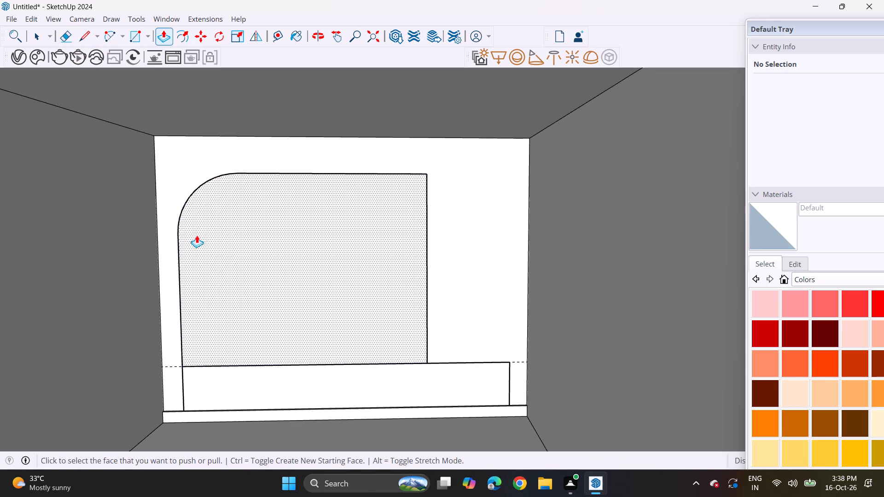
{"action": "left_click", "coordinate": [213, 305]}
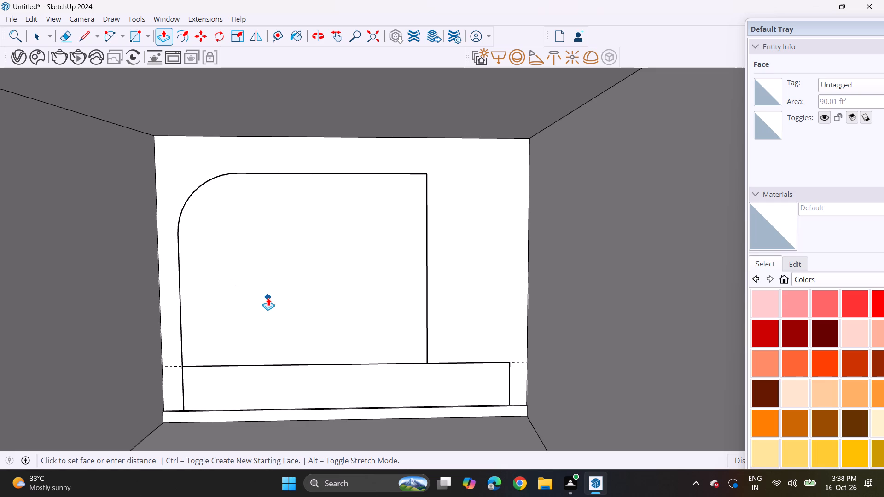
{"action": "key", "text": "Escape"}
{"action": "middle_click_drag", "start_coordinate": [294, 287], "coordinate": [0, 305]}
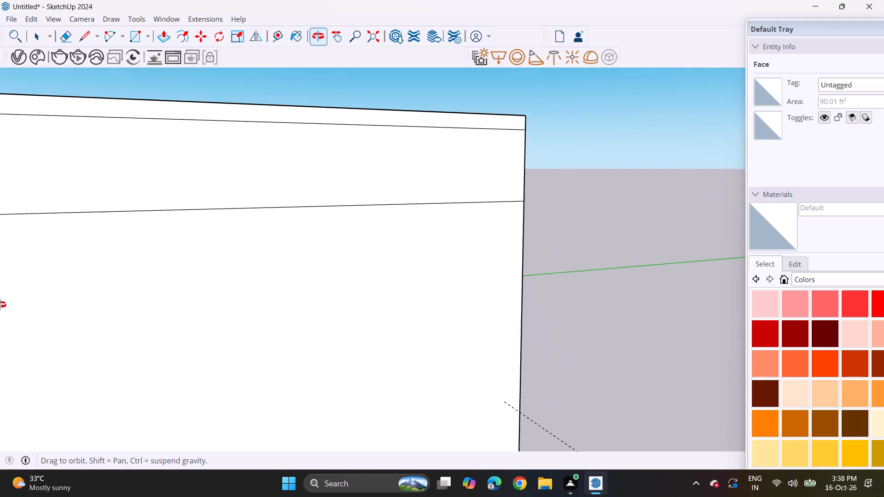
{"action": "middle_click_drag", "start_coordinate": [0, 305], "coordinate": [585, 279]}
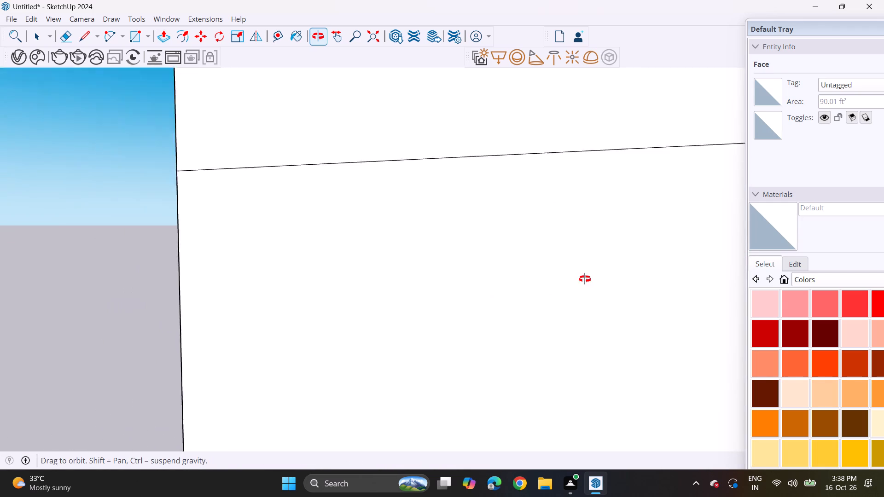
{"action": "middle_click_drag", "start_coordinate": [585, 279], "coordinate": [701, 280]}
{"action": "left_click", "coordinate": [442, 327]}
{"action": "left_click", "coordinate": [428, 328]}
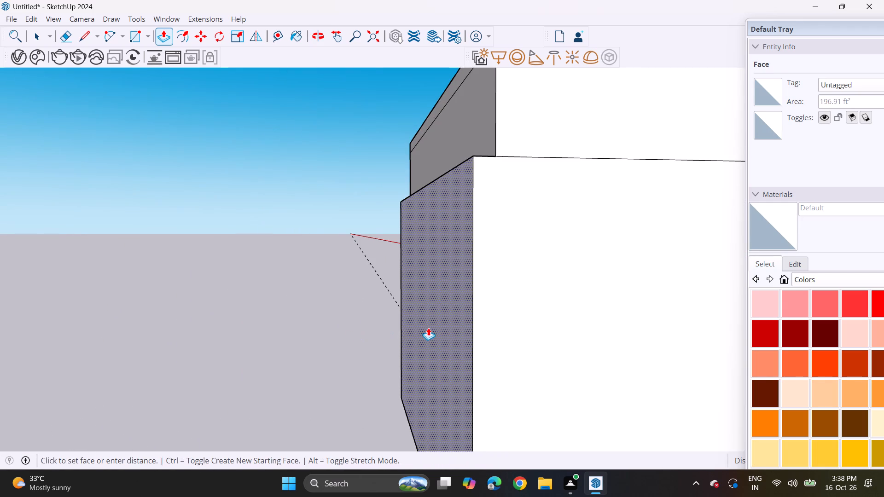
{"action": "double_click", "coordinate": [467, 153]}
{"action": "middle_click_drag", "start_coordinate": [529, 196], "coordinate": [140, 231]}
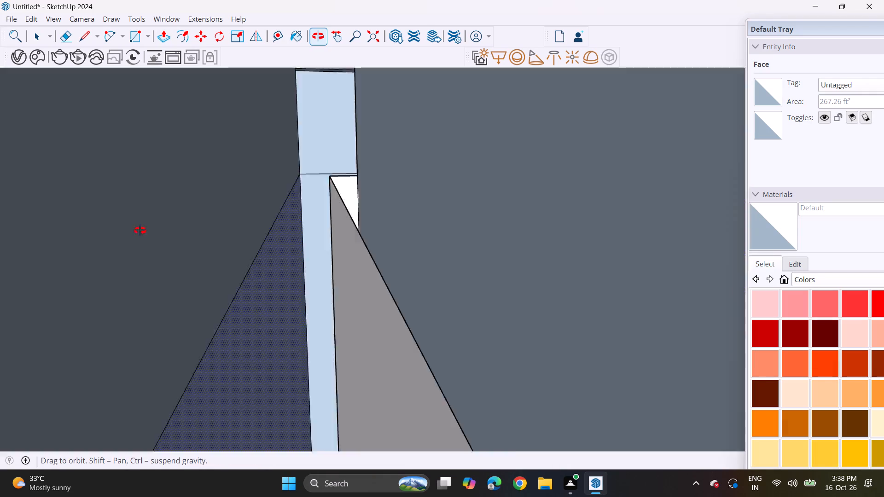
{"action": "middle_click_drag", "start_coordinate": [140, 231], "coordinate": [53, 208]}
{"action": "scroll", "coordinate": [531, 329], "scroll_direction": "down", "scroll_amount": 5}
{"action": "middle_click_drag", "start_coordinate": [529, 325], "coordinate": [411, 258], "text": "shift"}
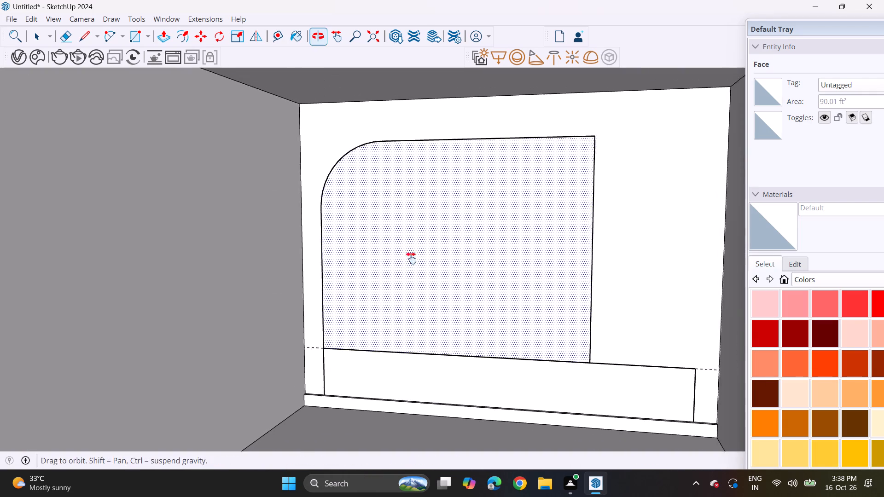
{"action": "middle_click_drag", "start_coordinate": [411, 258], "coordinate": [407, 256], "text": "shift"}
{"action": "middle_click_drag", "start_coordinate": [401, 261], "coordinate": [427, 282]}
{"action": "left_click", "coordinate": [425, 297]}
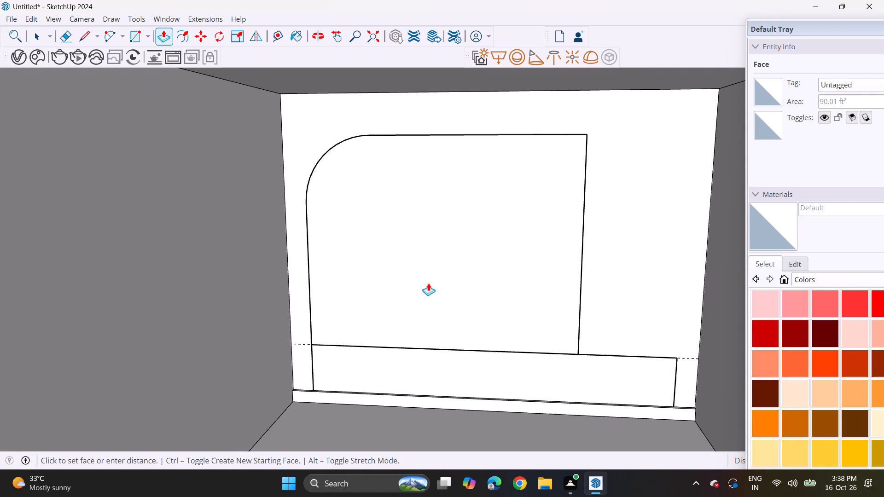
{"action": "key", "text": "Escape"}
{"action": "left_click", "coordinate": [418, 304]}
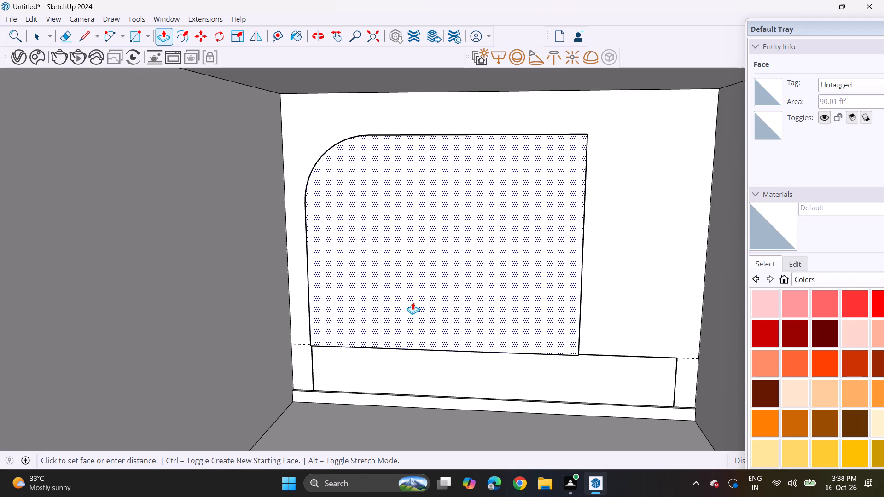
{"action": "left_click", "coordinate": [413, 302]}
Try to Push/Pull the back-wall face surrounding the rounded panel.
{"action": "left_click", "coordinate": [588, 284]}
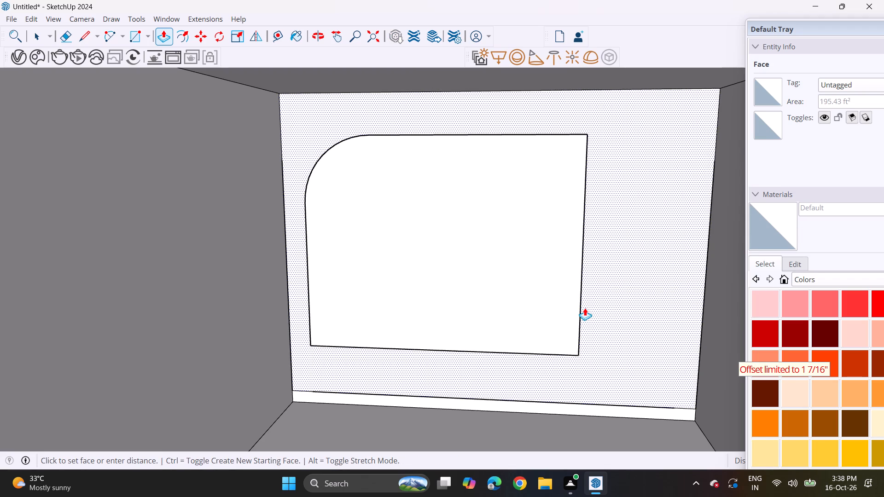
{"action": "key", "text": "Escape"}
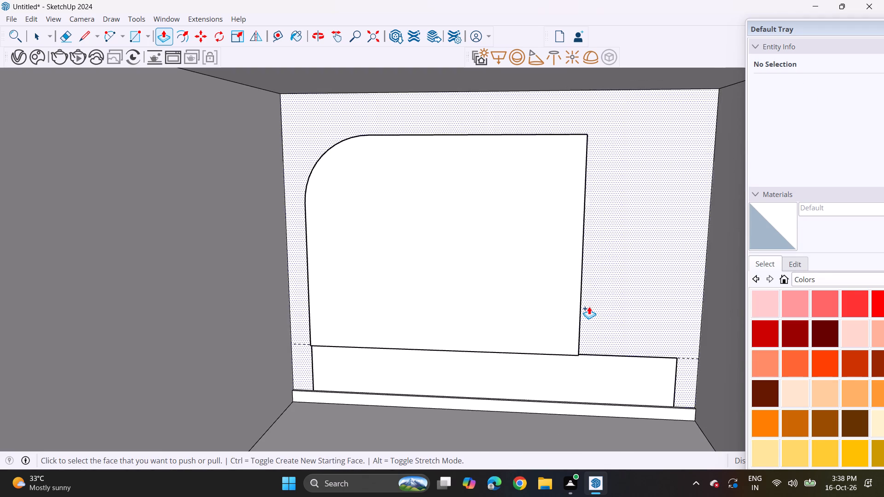
Delete the entire room model, including all its walls, skirting, box outline and panel.
{"action": "middle_click_drag", "start_coordinate": [589, 306], "coordinate": [577, 270]}
{"action": "scroll", "coordinate": [553, 245], "scroll_direction": "down", "scroll_amount": 15}
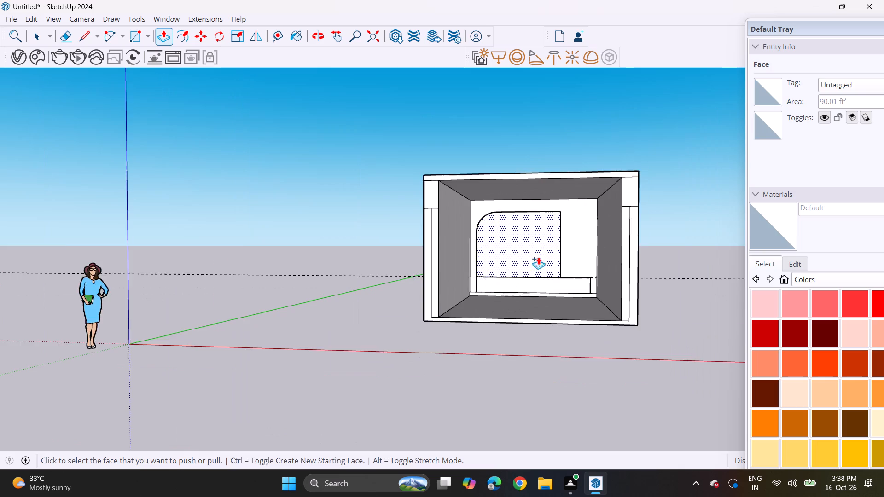
{"action": "key", "text": "space"}
{"action": "left_click_drag", "start_coordinate": [418, 139], "coordinate": [699, 334]}
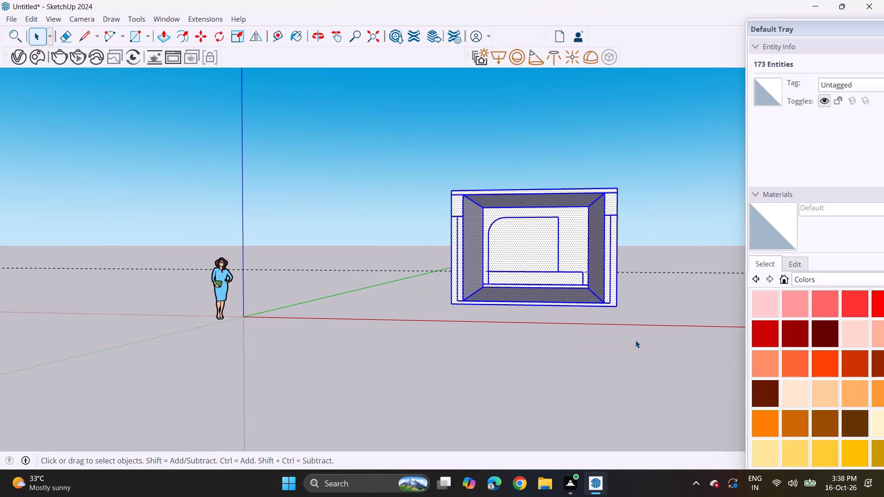
{"action": "key", "text": "Delete"}
Remove all the remaining dashed construction guides from the scene.
{"action": "left_click", "coordinate": [133, 37]}
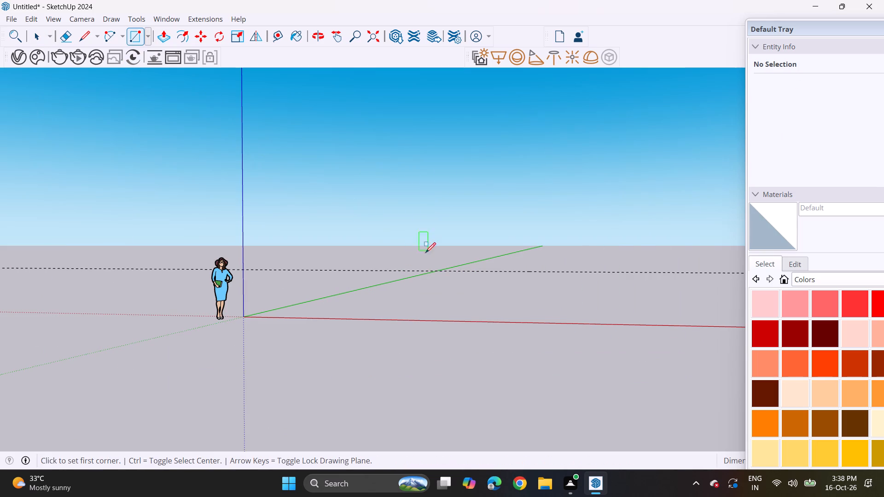
{"action": "middle_click_drag", "start_coordinate": [482, 278], "coordinate": [398, 324], "text": "shift"}
{"action": "middle_click_drag", "start_coordinate": [398, 324], "coordinate": [424, 348]}
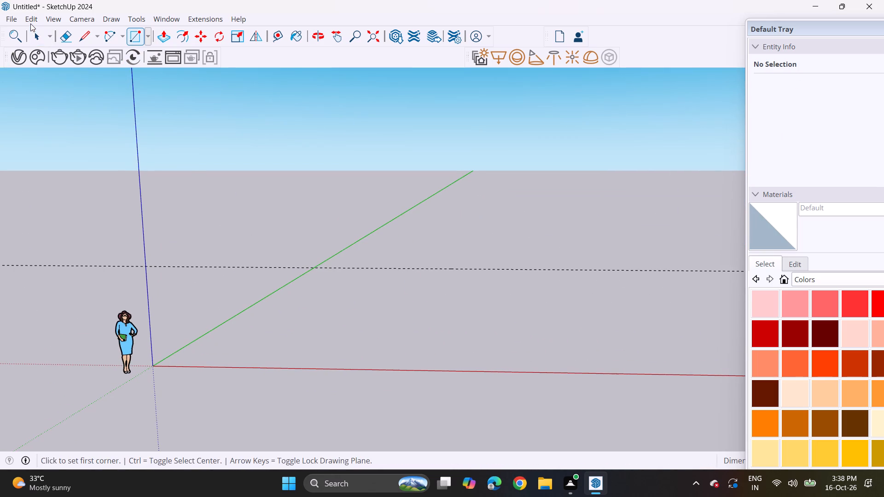
{"action": "left_click", "coordinate": [30, 22]}
{"action": "left_click", "coordinate": [59, 139]}
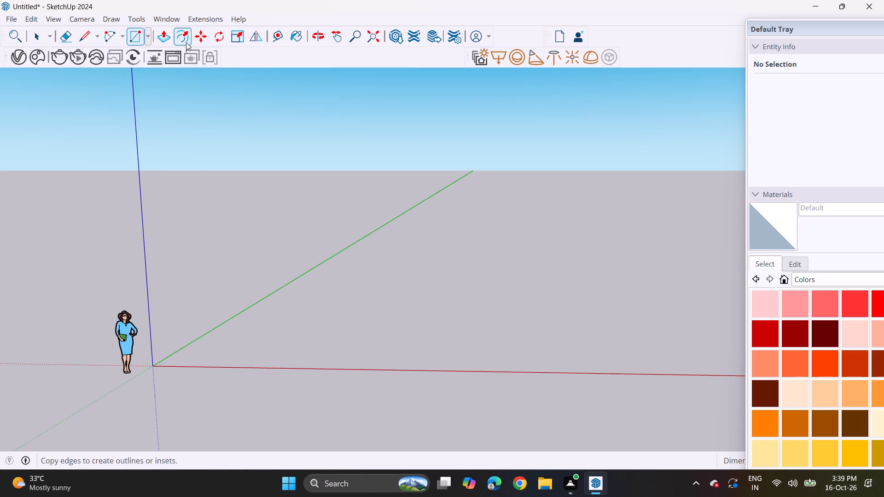
Draw a new floor rectangle of about 185 ft² on the ground plane between the red and green axes.
{"action": "left_click", "coordinate": [137, 42]}
{"action": "middle_click_drag", "start_coordinate": [358, 310], "coordinate": [377, 354]}
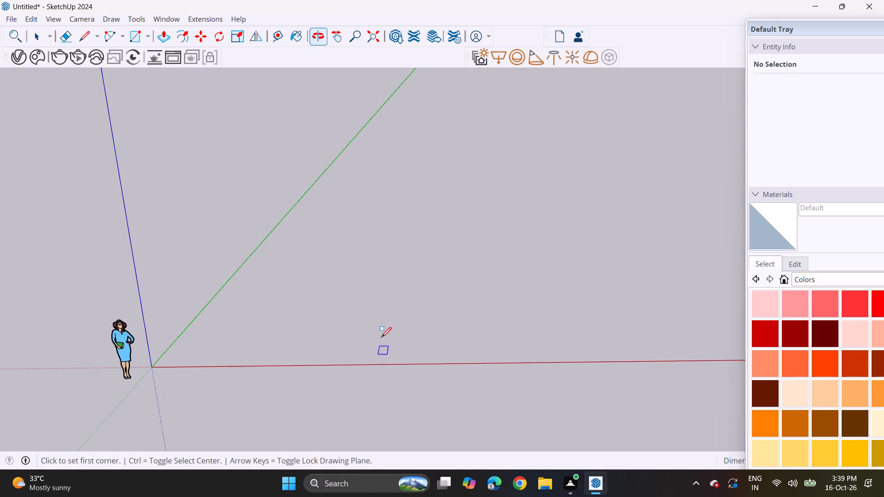
{"action": "left_click", "coordinate": [379, 305]}
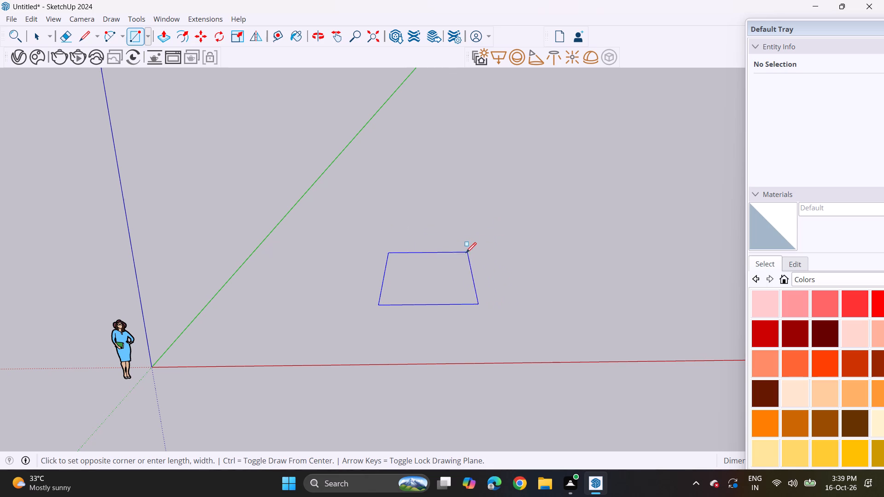
{"action": "left_click", "coordinate": [462, 258]}
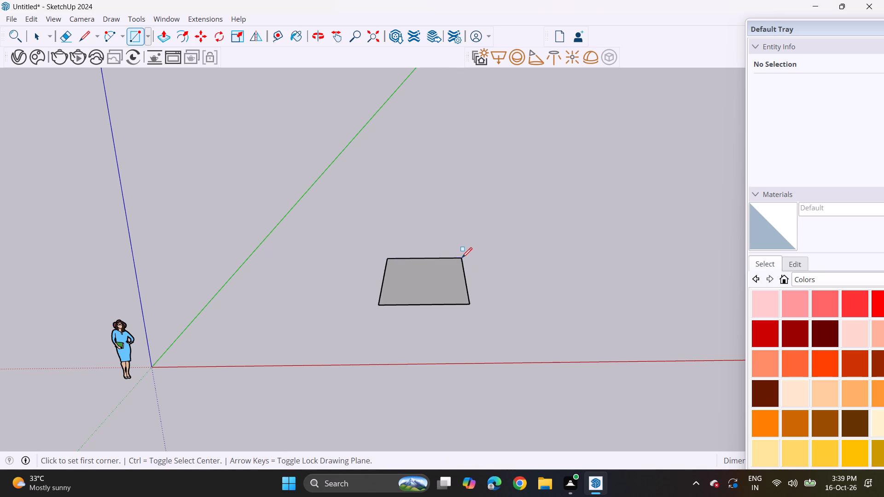
Push/Pull the floor rectangle up slightly into a thin slab.
{"action": "left_click", "coordinate": [162, 39]}
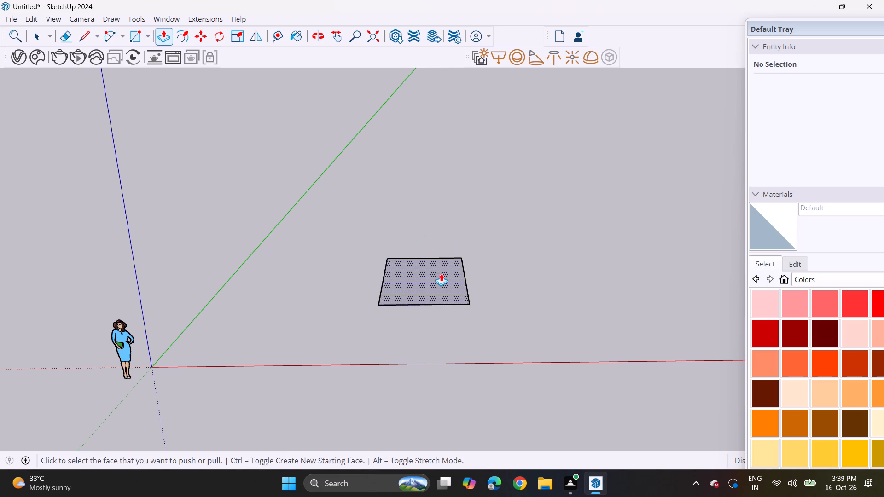
{"action": "left_click", "coordinate": [441, 273]}
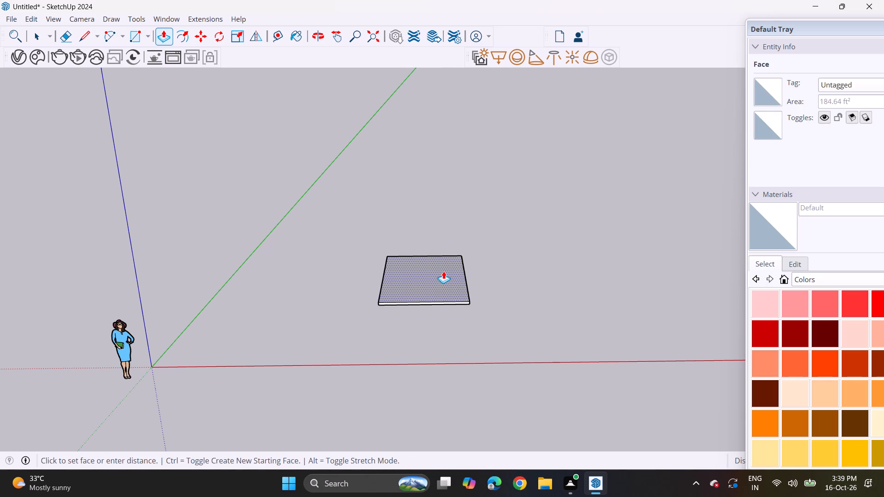
{"action": "left_click", "coordinate": [443, 271]}
{"action": "scroll", "coordinate": [444, 349], "scroll_direction": "up", "scroll_amount": 2}
{"action": "scroll", "coordinate": [413, 225], "scroll_direction": "up", "scroll_amount": 3}
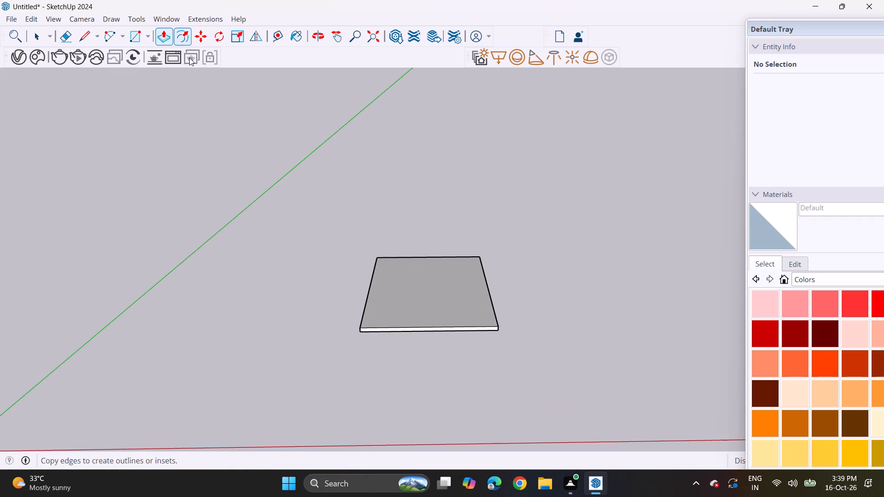
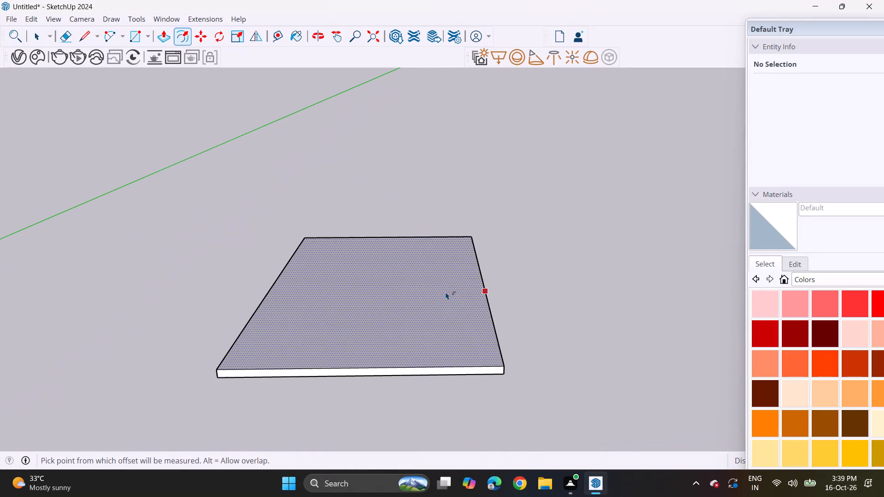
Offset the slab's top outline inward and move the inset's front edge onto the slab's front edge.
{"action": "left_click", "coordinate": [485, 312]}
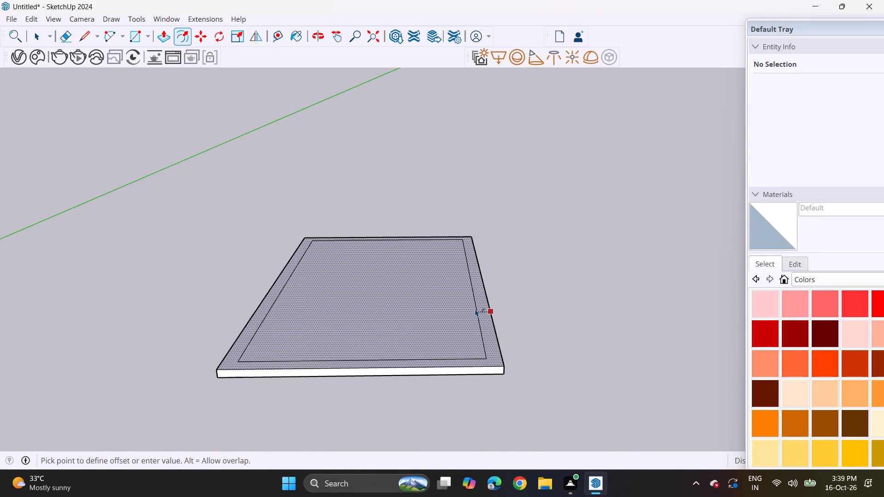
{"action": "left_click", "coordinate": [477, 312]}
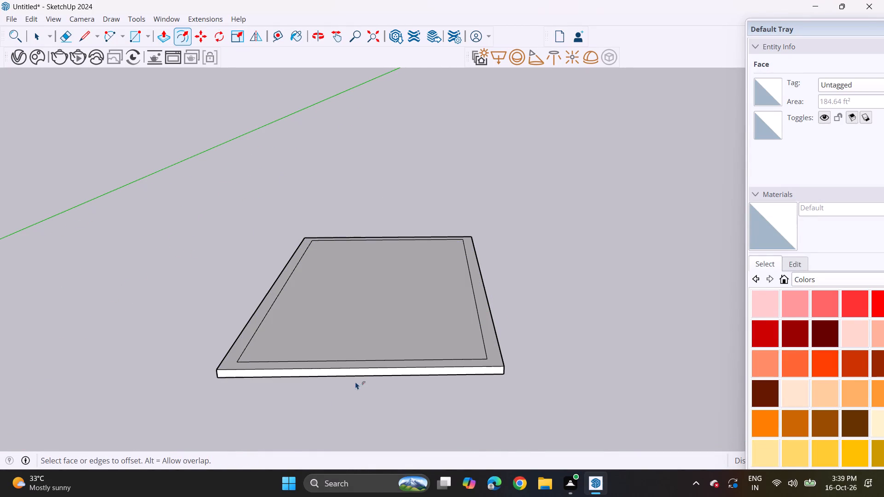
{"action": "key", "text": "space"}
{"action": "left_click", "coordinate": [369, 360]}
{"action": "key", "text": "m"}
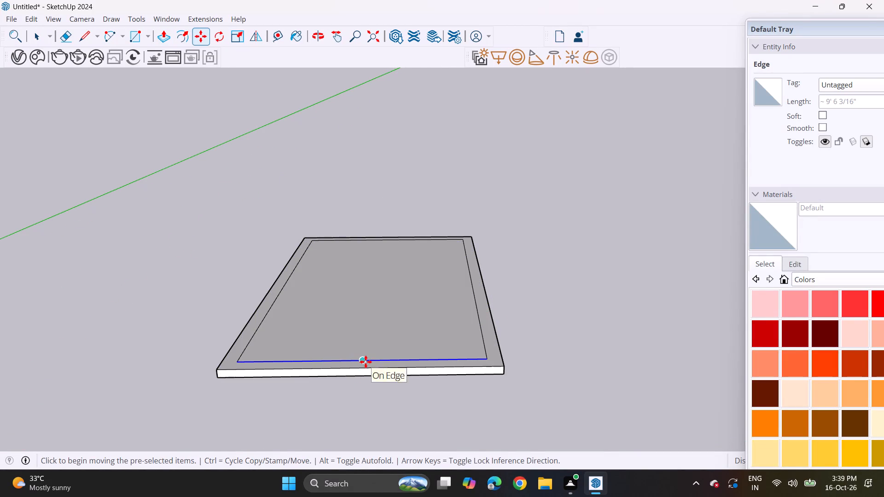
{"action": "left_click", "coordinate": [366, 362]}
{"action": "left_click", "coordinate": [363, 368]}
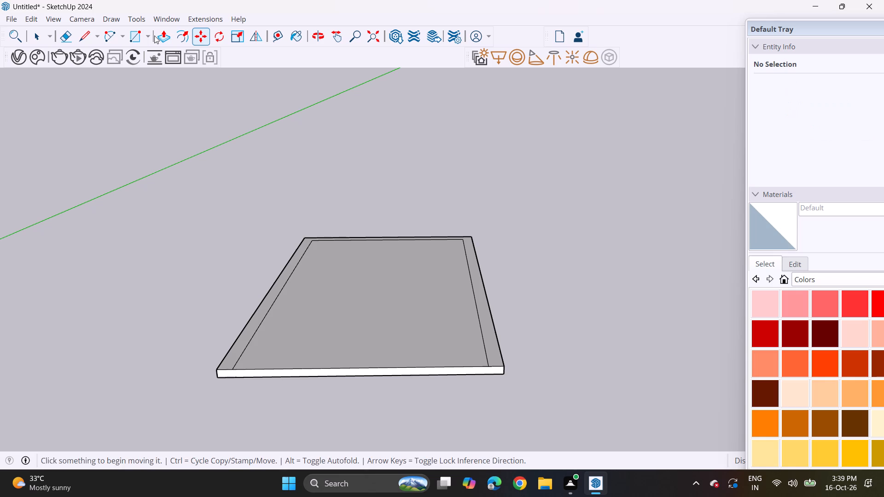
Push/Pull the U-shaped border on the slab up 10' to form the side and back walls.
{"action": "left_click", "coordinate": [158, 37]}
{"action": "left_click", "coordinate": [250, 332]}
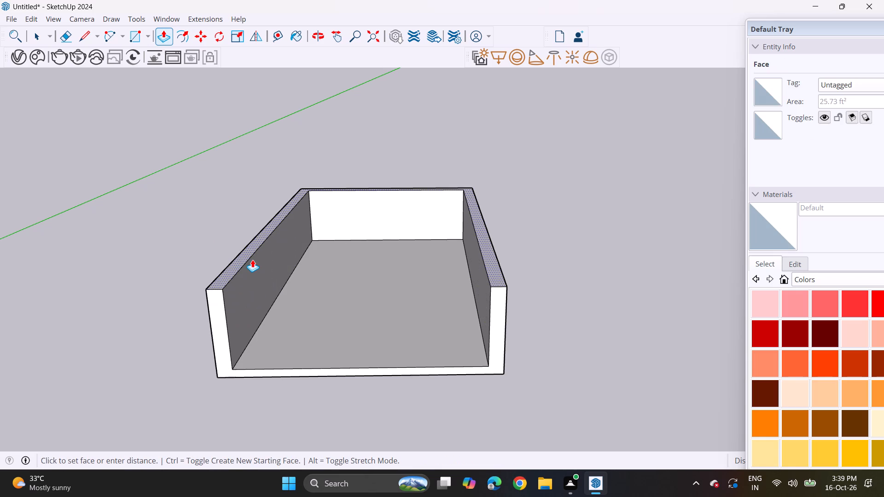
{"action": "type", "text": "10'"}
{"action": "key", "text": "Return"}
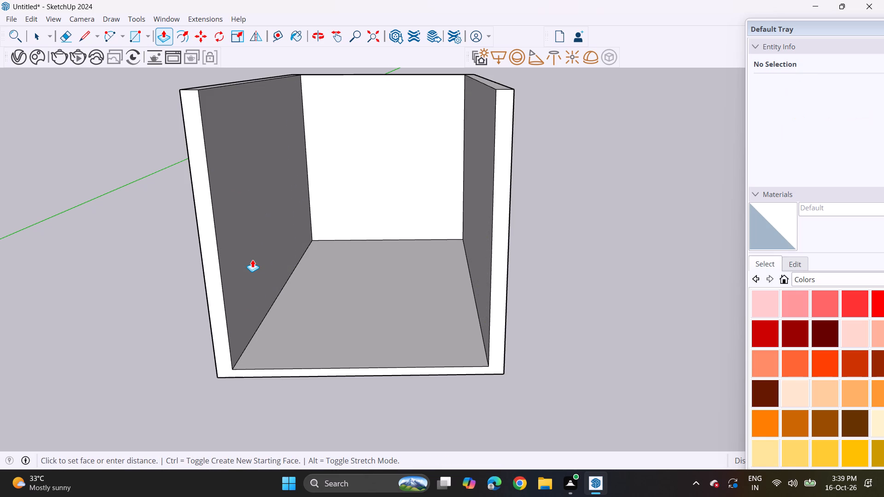
Examine the room's interior proportions and its back wall from the open front.
{"action": "middle_click_drag", "start_coordinate": [338, 253], "coordinate": [346, 210]}
{"action": "middle_click_drag", "start_coordinate": [361, 200], "coordinate": [389, 287], "text": "shift"}
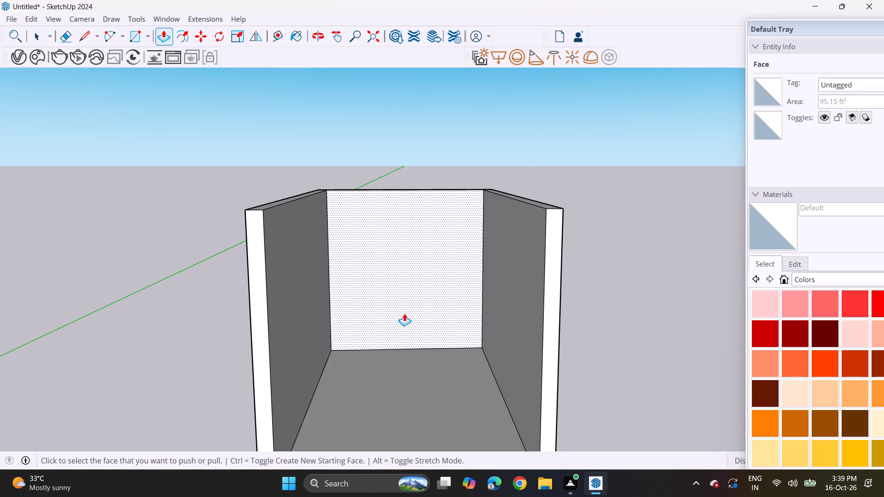
{"action": "scroll", "coordinate": [402, 294], "scroll_direction": "up", "scroll_amount": 2}
{"action": "middle_click_drag", "start_coordinate": [407, 292], "coordinate": [393, 270]}
{"action": "scroll", "coordinate": [393, 268], "scroll_direction": "up", "scroll_amount": 4}
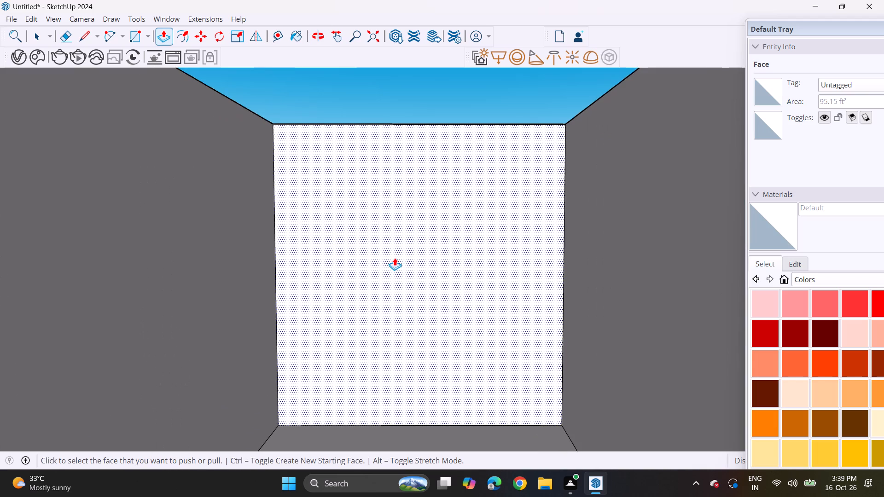
{"action": "middle_click_drag", "start_coordinate": [399, 266], "coordinate": [393, 279]}
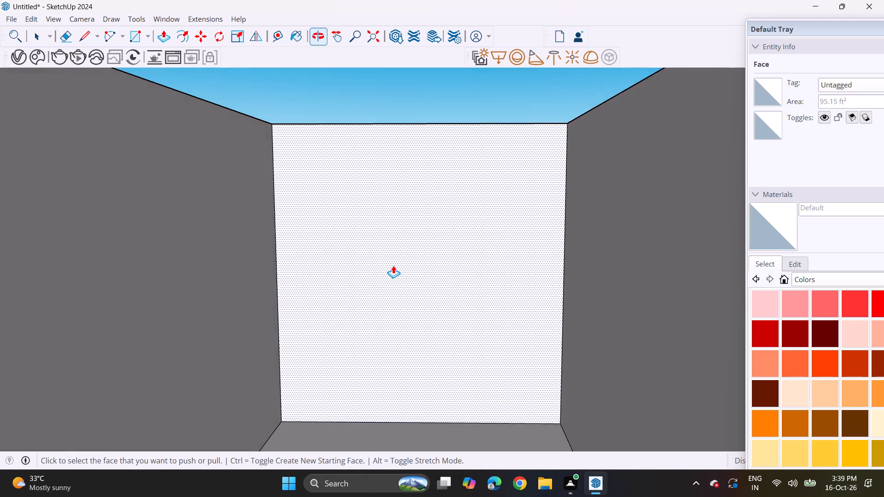
{"action": "scroll", "coordinate": [393, 266], "scroll_direction": "down", "scroll_amount": 5}
{"action": "middle_click_drag", "start_coordinate": [390, 268], "coordinate": [385, 304]}
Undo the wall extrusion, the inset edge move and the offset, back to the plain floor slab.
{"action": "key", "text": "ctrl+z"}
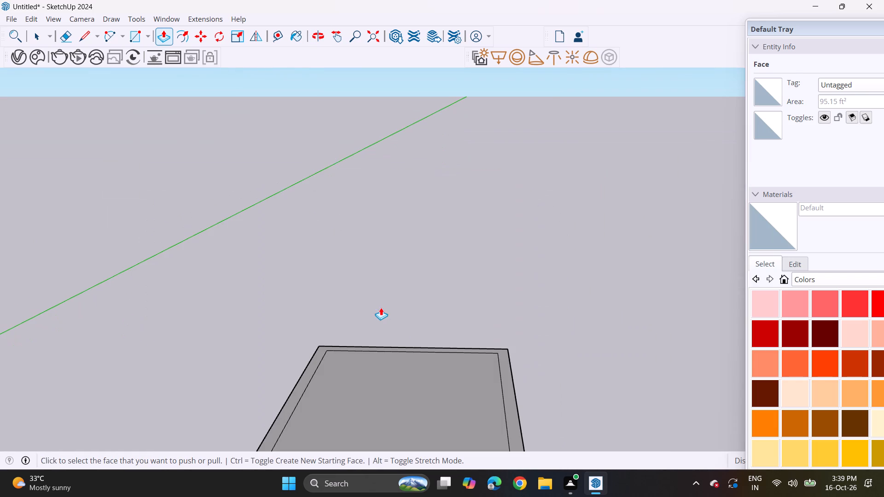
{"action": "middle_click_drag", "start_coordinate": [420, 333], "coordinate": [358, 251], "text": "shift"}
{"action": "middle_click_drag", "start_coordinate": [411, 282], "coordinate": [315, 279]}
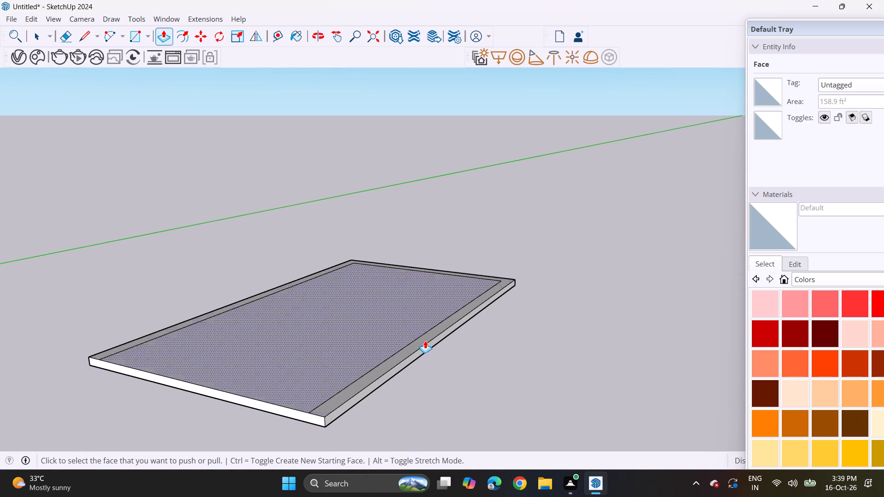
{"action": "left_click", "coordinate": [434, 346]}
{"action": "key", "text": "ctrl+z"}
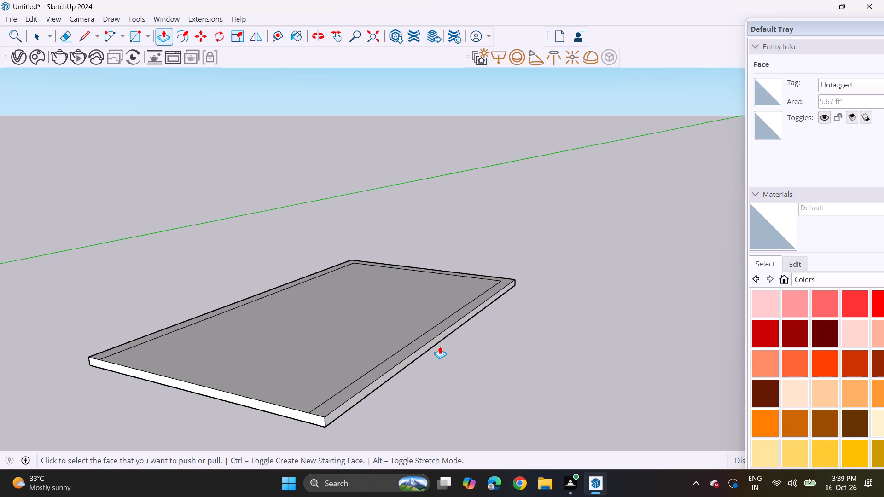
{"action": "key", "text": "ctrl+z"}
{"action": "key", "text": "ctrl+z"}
Push/Pull the slab's long side face outward to widen the floor to about 240 ft².
{"action": "left_click", "coordinate": [436, 340]}
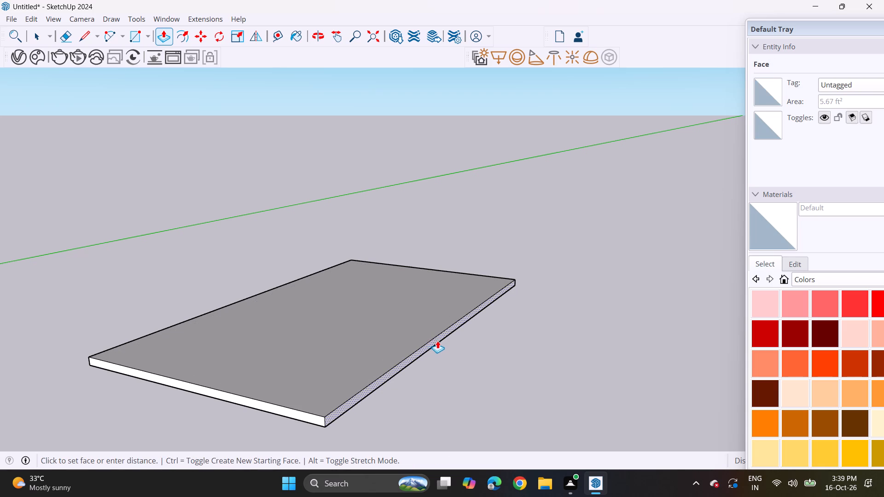
{"action": "left_click", "coordinate": [510, 361]}
Offset the widened slab's top outline inward, making an inset rectangle with a front edge about 12' 2" long.
{"action": "middle_click_drag", "start_coordinate": [358, 341], "coordinate": [431, 376]}
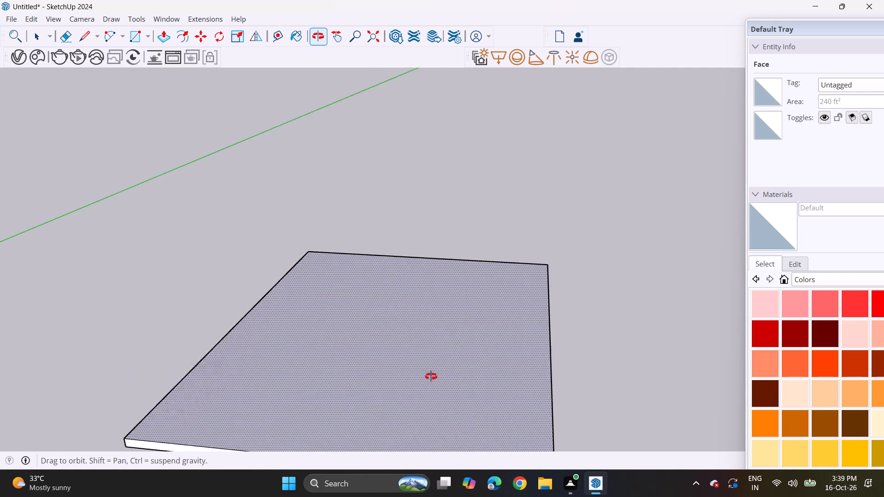
{"action": "middle_click_drag", "start_coordinate": [431, 376], "coordinate": [438, 381]}
{"action": "left_click", "coordinate": [186, 40]}
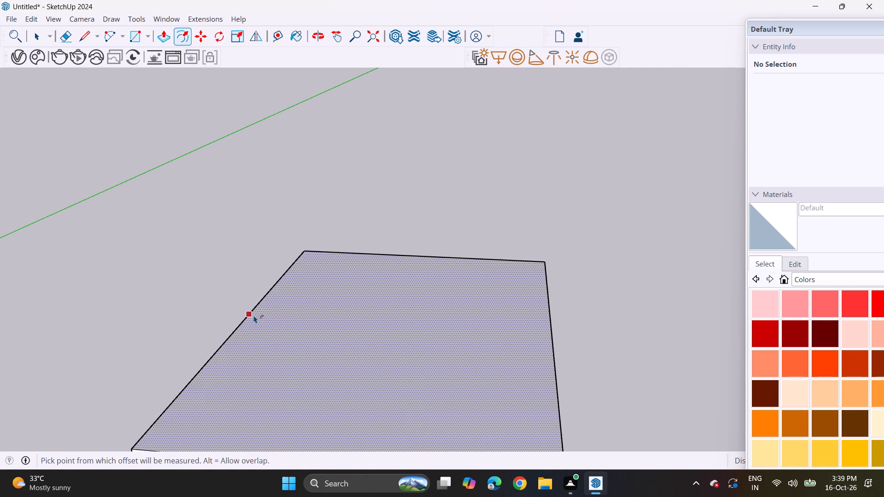
{"action": "left_click", "coordinate": [254, 315]}
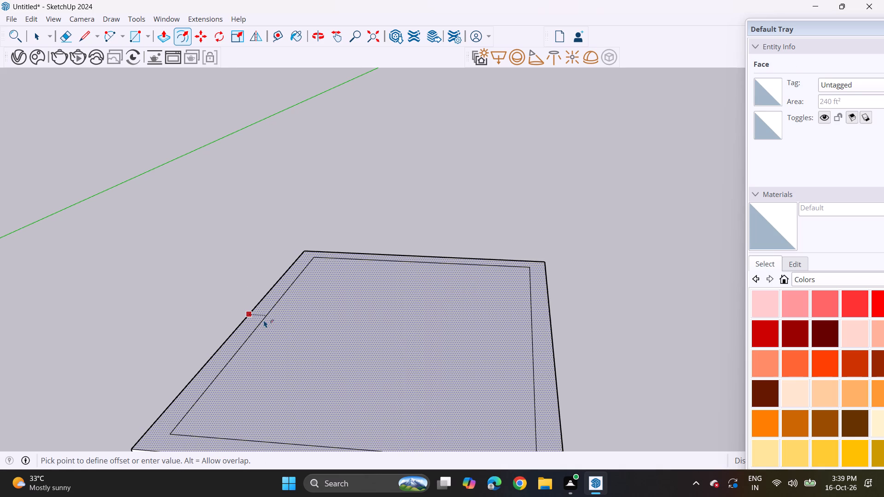
{"action": "left_click", "coordinate": [264, 320]}
Move the inset's front edge onto the slab's front edge, leaving a U-shaped wall border.
{"action": "middle_click_drag", "start_coordinate": [283, 334], "coordinate": [290, 322]}
{"action": "key", "text": "space"}
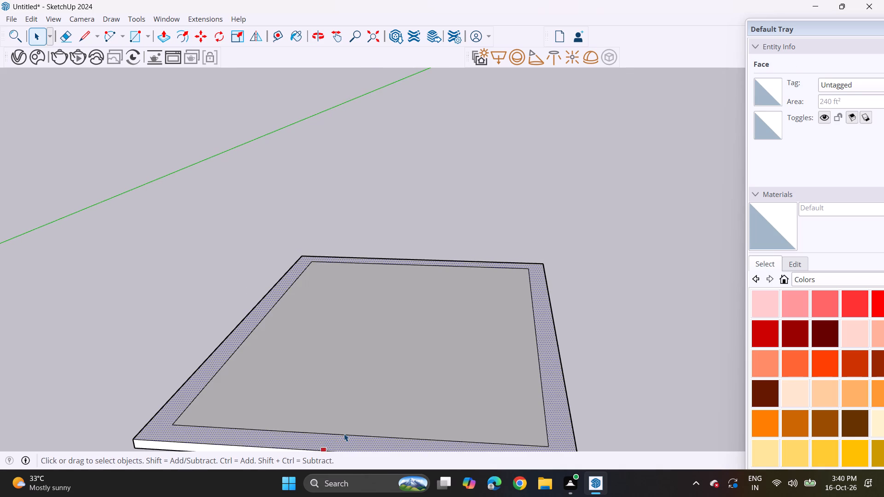
{"action": "left_click", "coordinate": [344, 433]}
{"action": "scroll", "coordinate": [344, 433], "scroll_direction": "down", "scroll_amount": 6}
{"action": "key", "text": "m"}
{"action": "left_click", "coordinate": [352, 433]}
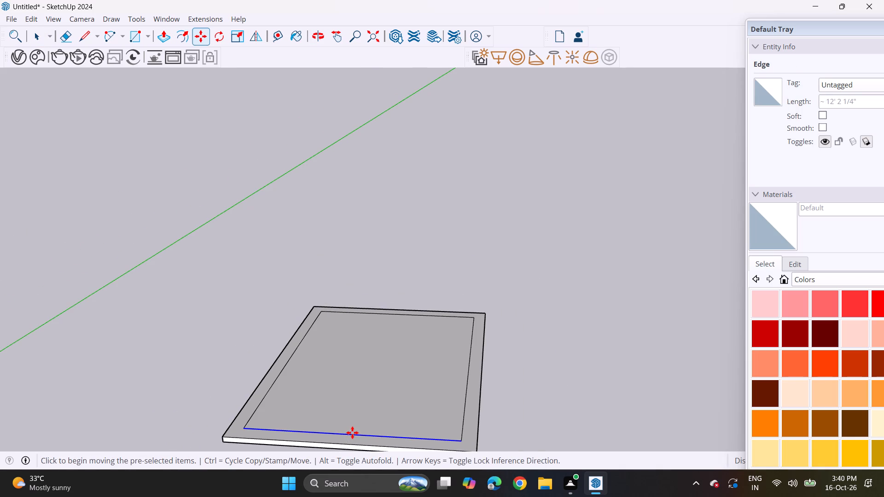
{"action": "left_click", "coordinate": [352, 445]}
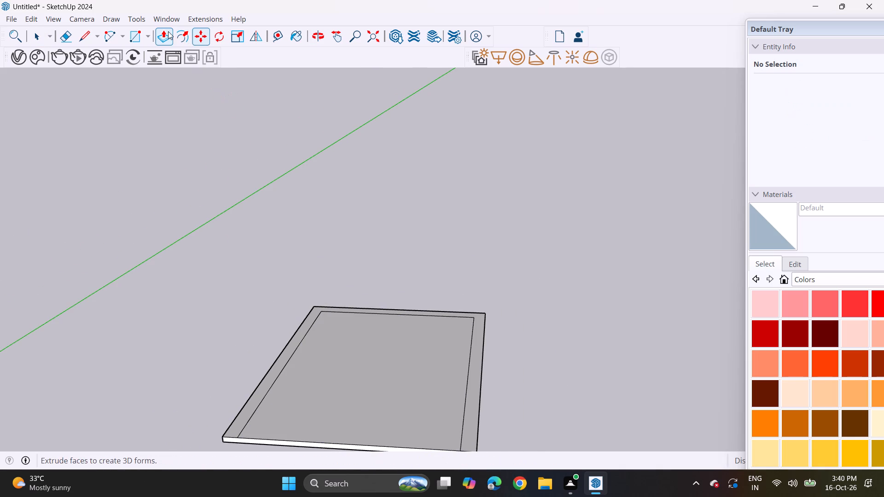
Push/Pull the U-shaped border up 10' to form the side and back walls.
{"action": "left_click", "coordinate": [168, 31]}
{"action": "left_click", "coordinate": [285, 353]}
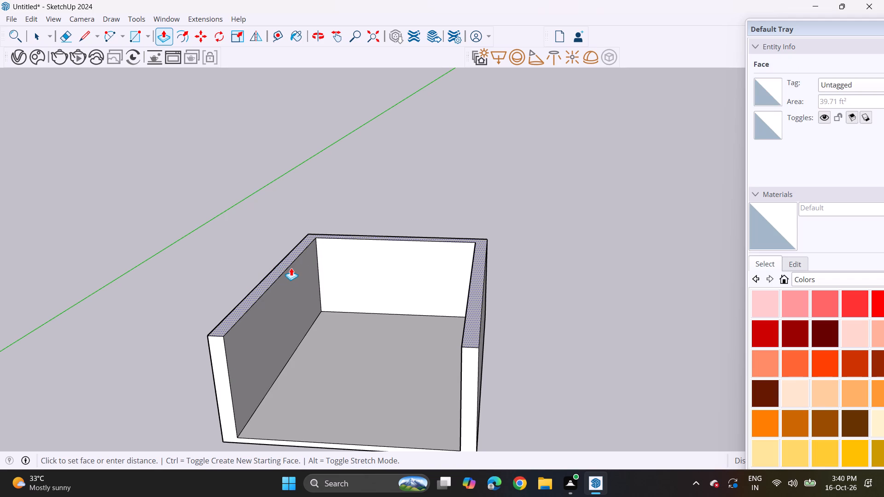
{"action": "type", "text": "10'"}
{"action": "key", "text": "Return"}
Draw a vertical rotated rectangle 6" high along the full outer top edge of the back wall.
{"action": "middle_click_drag", "start_coordinate": [351, 282], "coordinate": [391, 174]}
{"action": "middle_click_drag", "start_coordinate": [390, 173], "coordinate": [375, 243]}
{"action": "middle_click_drag", "start_coordinate": [372, 205], "coordinate": [370, 246]}
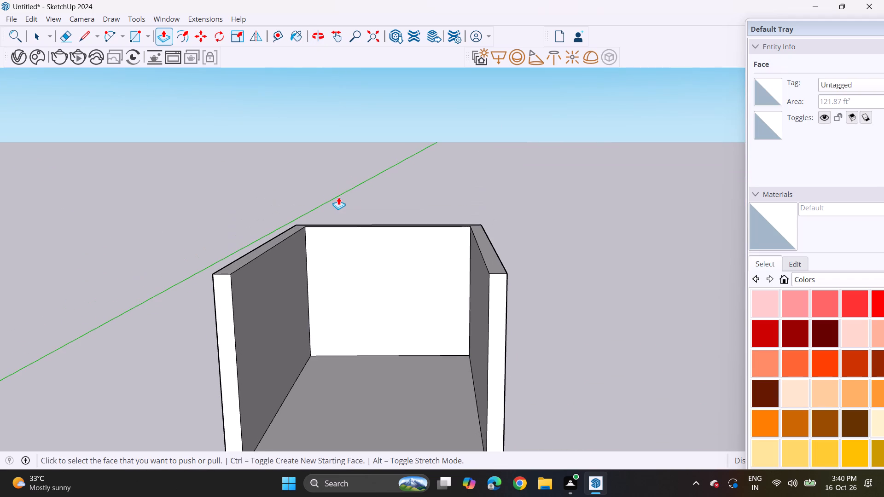
{"action": "scroll", "coordinate": [338, 197], "scroll_direction": "up", "scroll_amount": 2}
{"action": "middle_click_drag", "start_coordinate": [326, 208], "coordinate": [311, 318]}
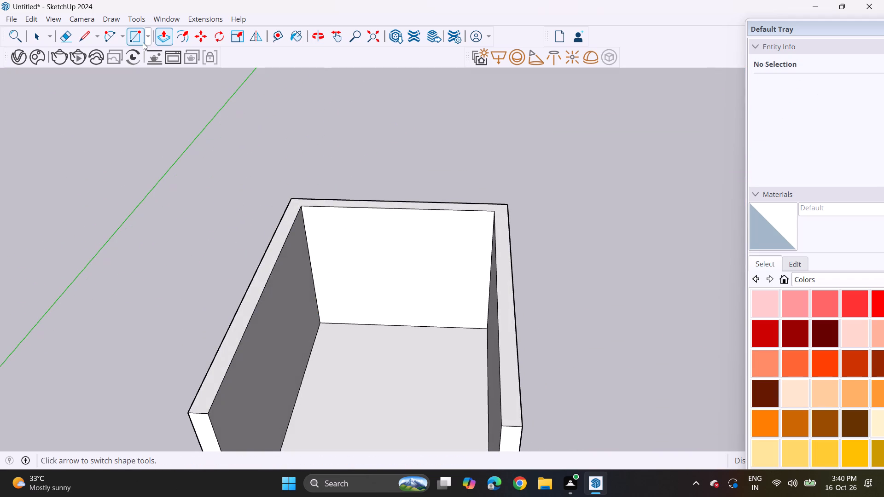
{"action": "left_click", "coordinate": [148, 40]}
{"action": "left_click", "coordinate": [157, 64]}
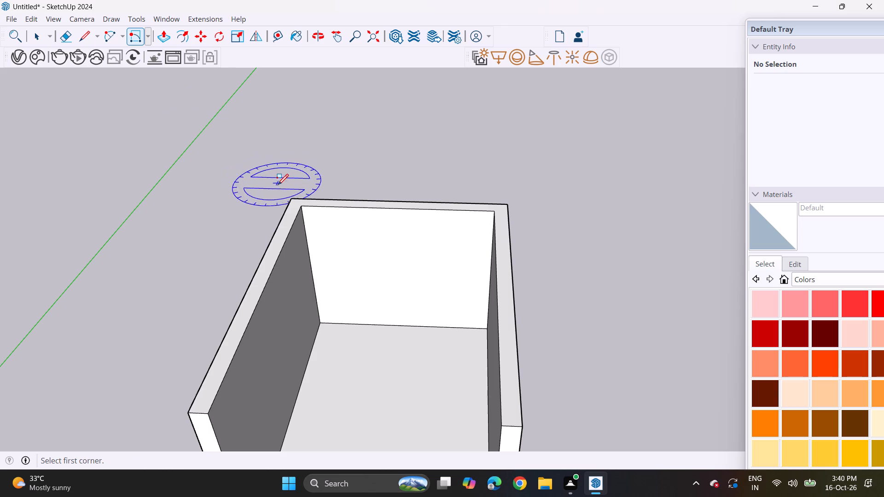
{"action": "left_click", "coordinate": [294, 197]}
{"action": "left_click", "coordinate": [506, 203]}
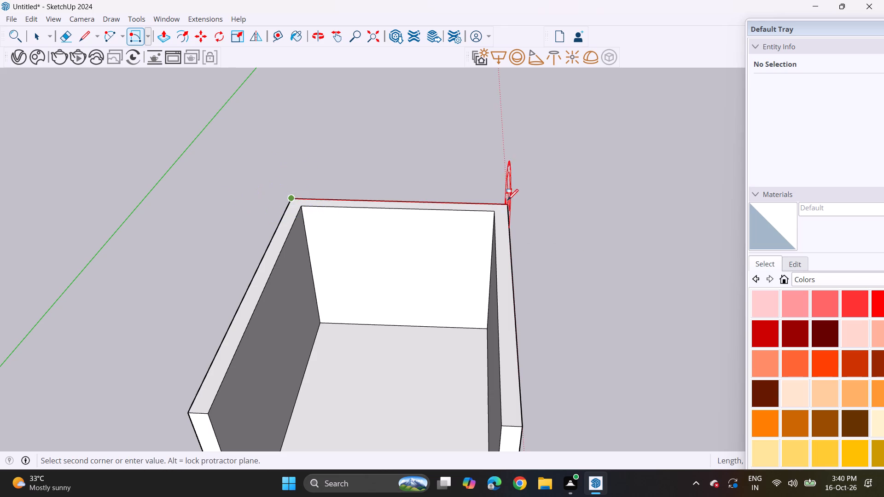
{"action": "middle_click_drag", "start_coordinate": [510, 180], "coordinate": [345, 82]}
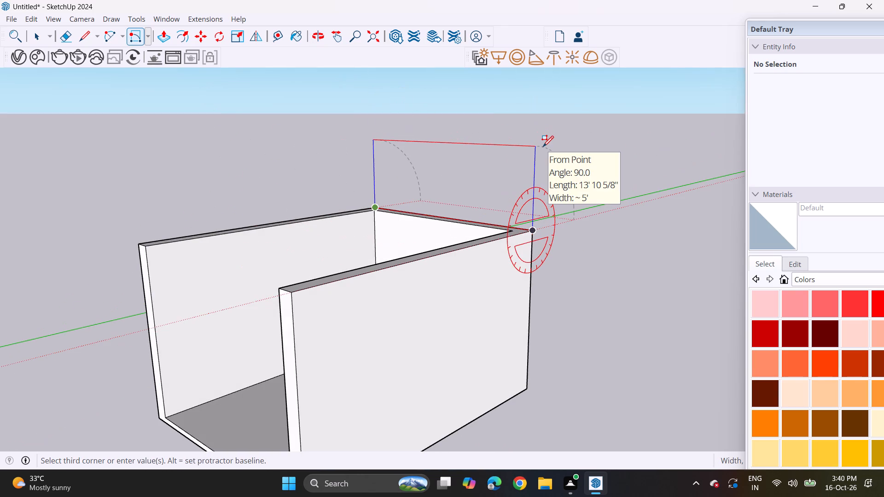
{"action": "key", "text": "6"}
{"action": "key", "text": "Return"}
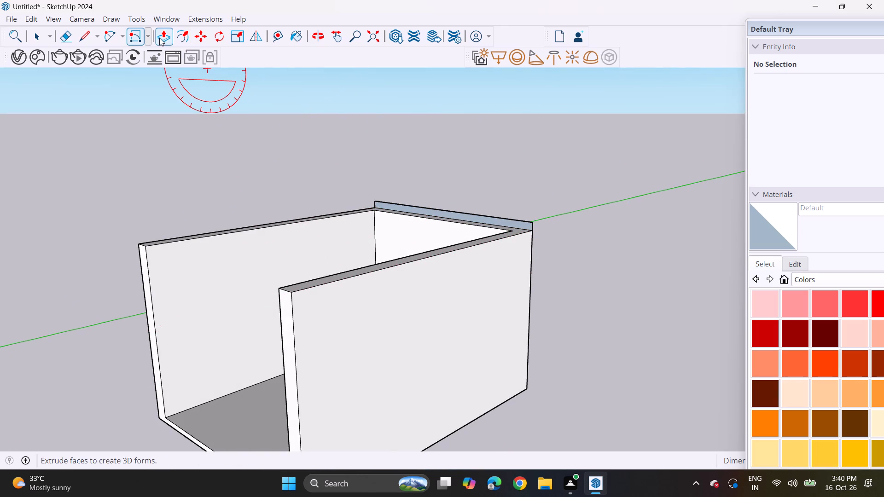
Push/Pull the 6" strip forward to the front ends of the side walls to form the ceiling slab.
{"action": "left_click", "coordinate": [159, 38]}
{"action": "left_click", "coordinate": [439, 213]}
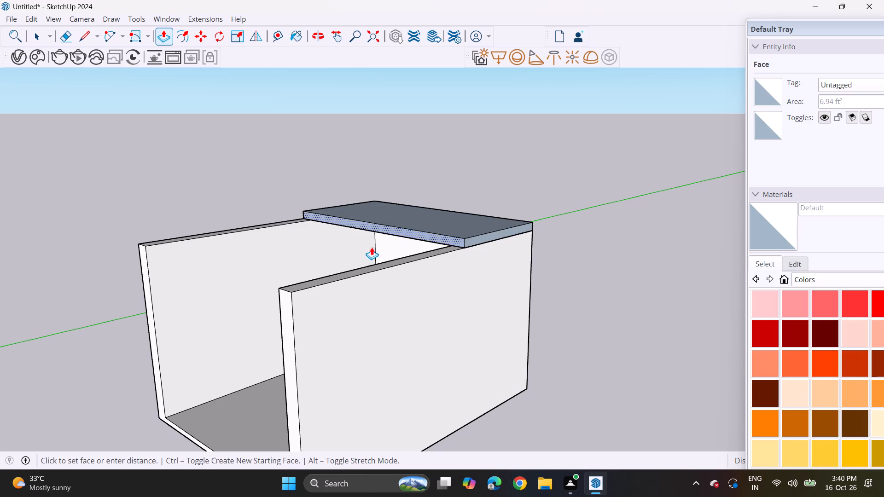
{"action": "left_click", "coordinate": [290, 354]}
Place a horizontal Tape Measure guide on the back wall 4" above its bottom edge.
{"action": "middle_click_drag", "start_coordinate": [252, 347], "coordinate": [432, 270]}
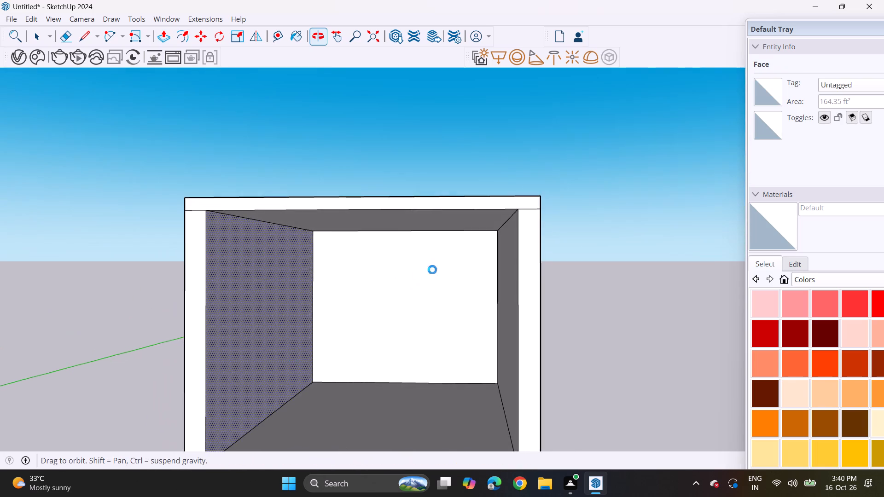
{"action": "middle_click_drag", "start_coordinate": [432, 270], "coordinate": [439, 273]}
{"action": "scroll", "coordinate": [425, 301], "scroll_direction": "up", "scroll_amount": 3}
{"action": "middle_click_drag", "start_coordinate": [433, 318], "coordinate": [430, 289]}
{"action": "scroll", "coordinate": [430, 289], "scroll_direction": "up", "scroll_amount": 1}
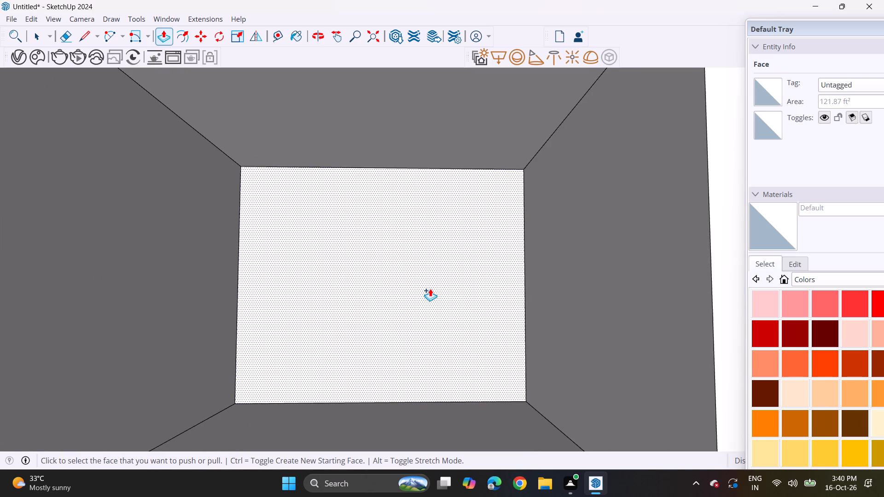
{"action": "scroll", "coordinate": [430, 289], "scroll_direction": "up", "scroll_amount": 1}
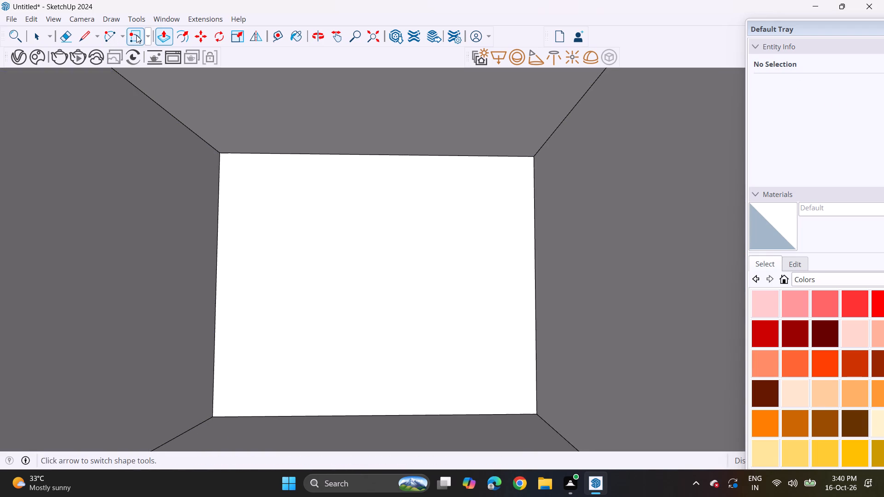
{"action": "left_click", "coordinate": [150, 40]}
{"action": "left_click", "coordinate": [151, 54]}
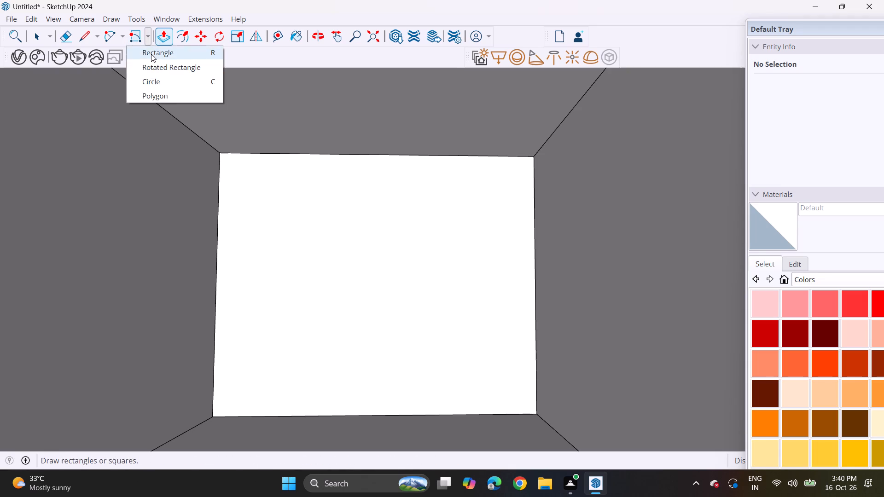
{"action": "left_click", "coordinate": [277, 32]}
{"action": "left_click", "coordinate": [367, 413]}
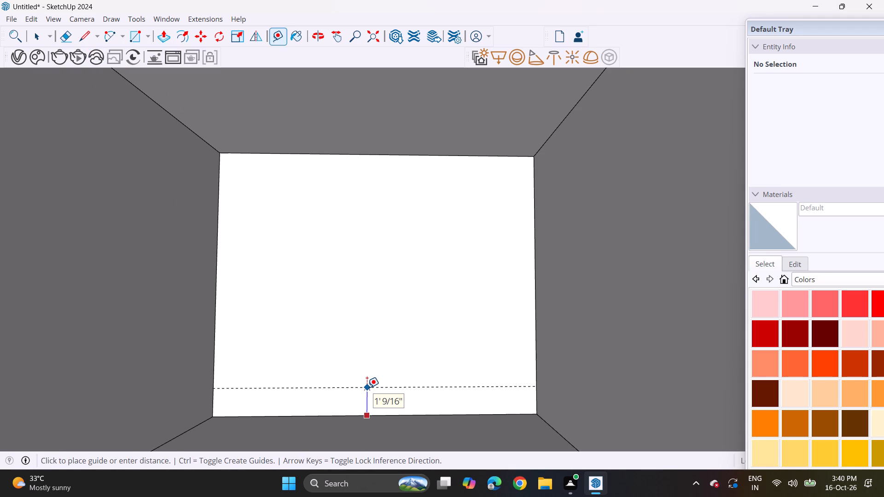
{"action": "key", "text": "4"}
{"action": "key", "text": "Return"}
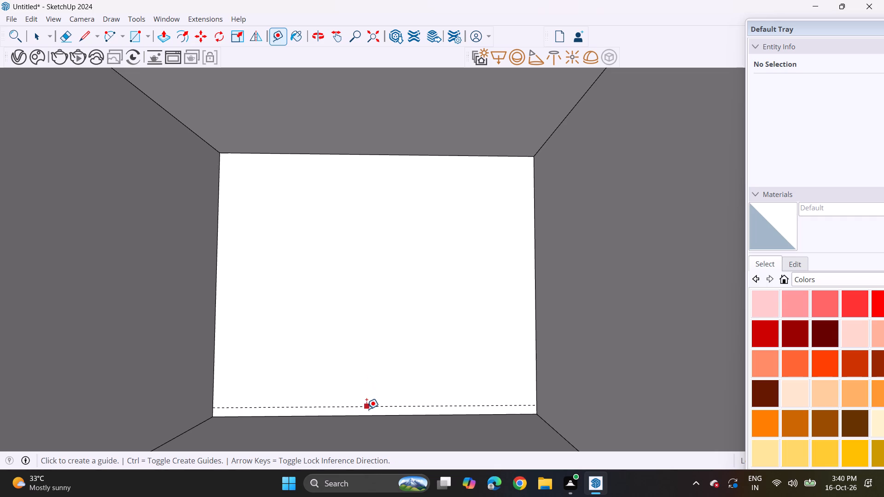
Place a second horizontal guide on the back wall 2' above the 4" guide.
{"action": "left_click", "coordinate": [366, 409]}
{"action": "type", "text": "2'"}
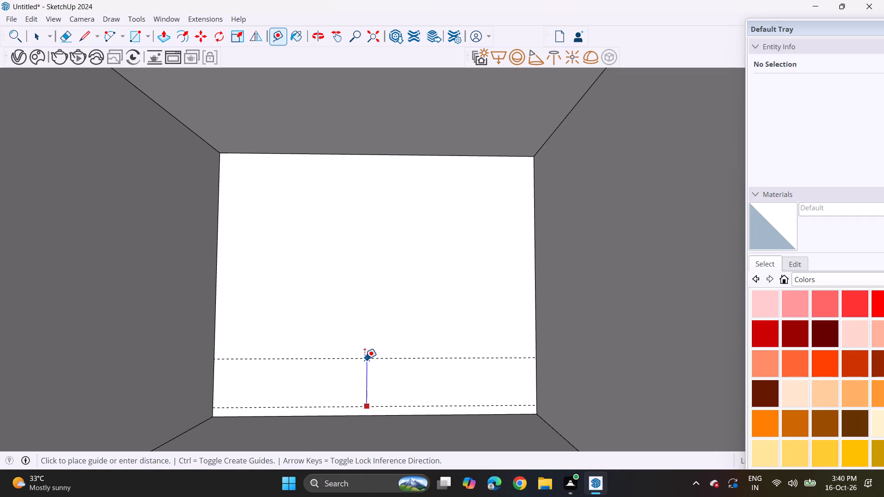
{"action": "key", "text": "Return"}
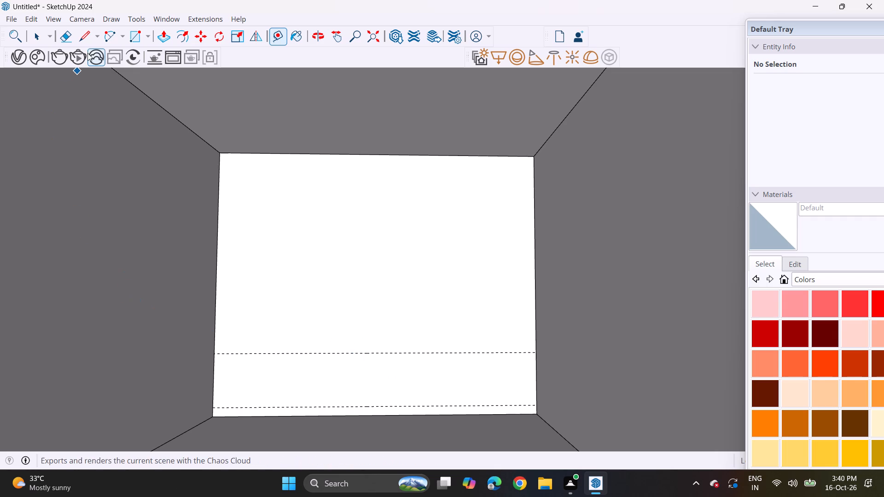
Draw a full-width rectangle from the back wall's bottom edge to the 4" guide and Push/Pull it slightly forward as a skirting.
{"action": "left_click", "coordinate": [137, 34]}
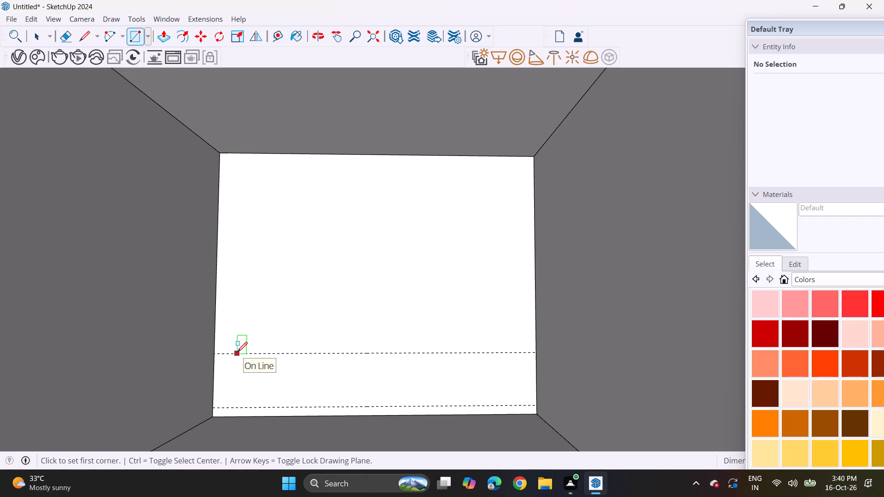
{"action": "left_click", "coordinate": [209, 416]}
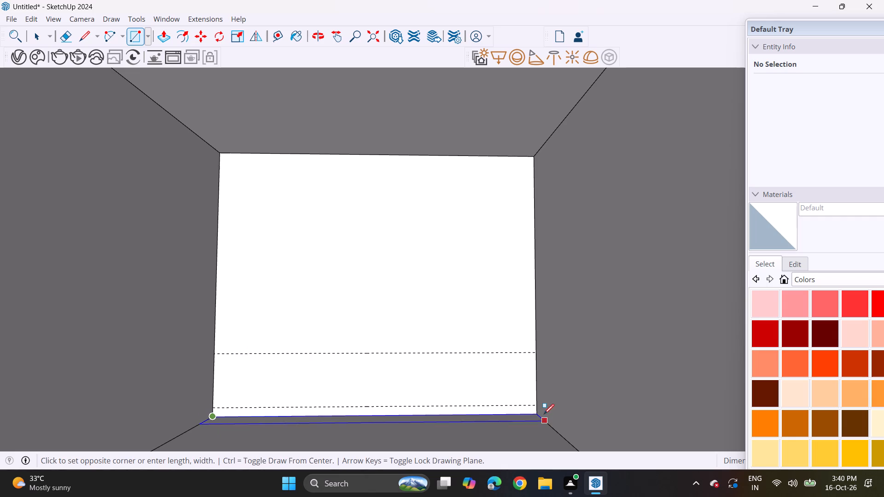
{"action": "left_click", "coordinate": [535, 407]}
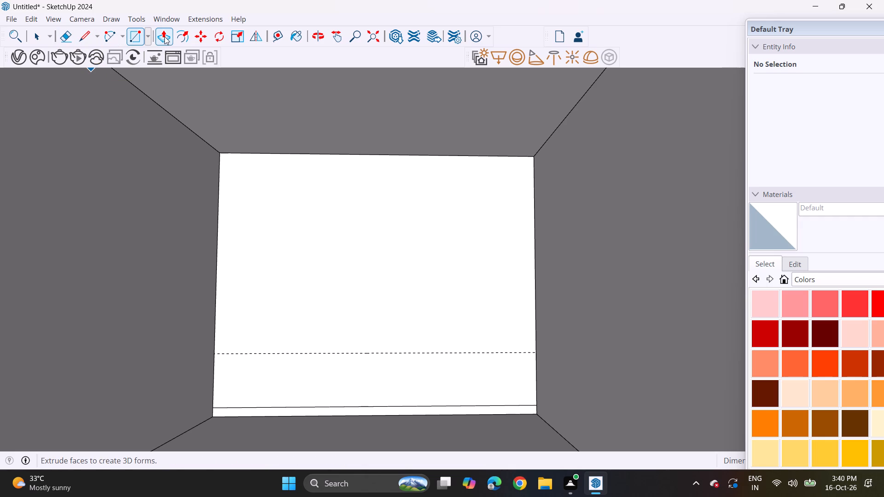
{"action": "left_click_drag", "start_coordinate": [164, 36], "coordinate": [169, 39]}
{"action": "left_click", "coordinate": [269, 414]}
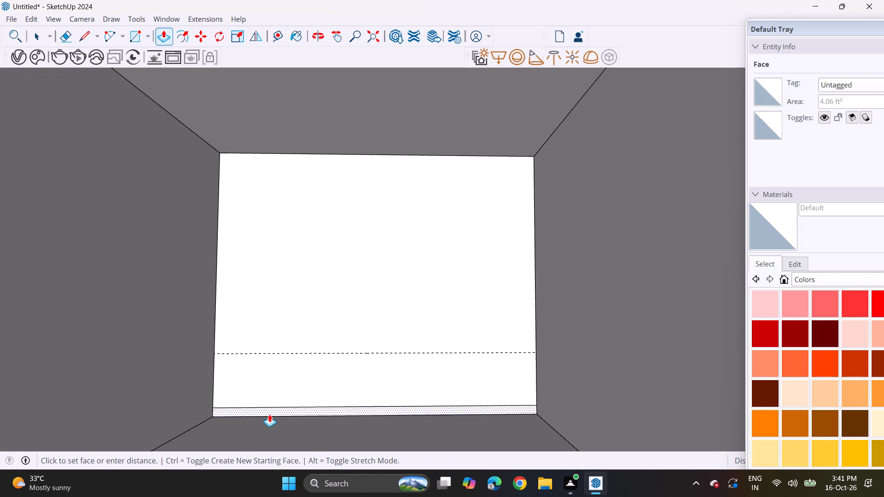
{"action": "left_click", "coordinate": [269, 416]}
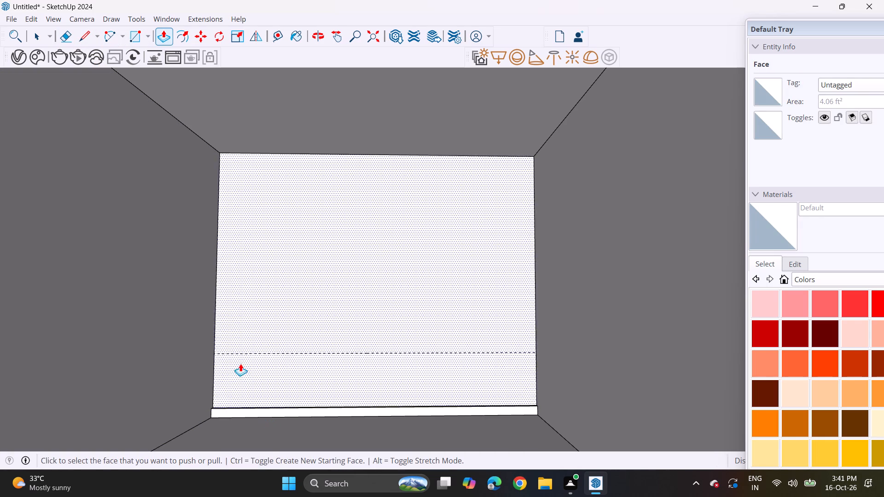
Draw a wide rectangle on the back wall from just above the skirting up to the remaining guide, inset slightly from both side walls.
{"action": "left_click", "coordinate": [136, 34]}
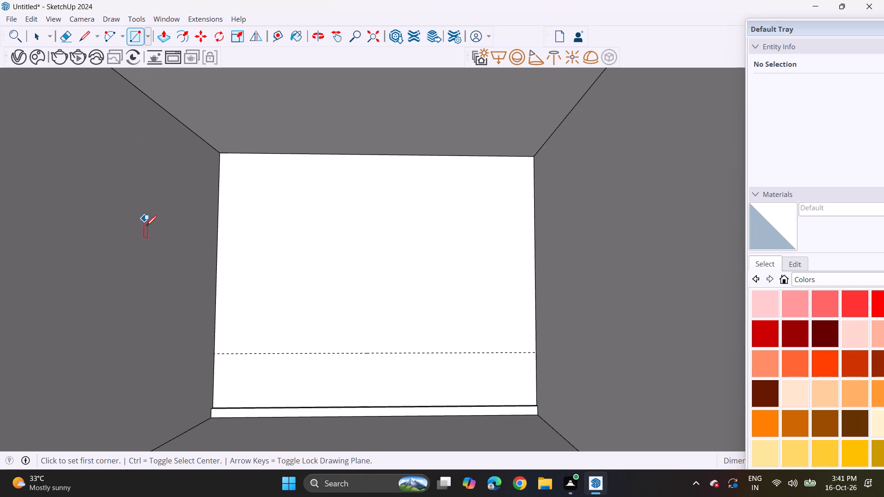
{"action": "scroll", "coordinate": [204, 370], "scroll_direction": "up", "scroll_amount": 6}
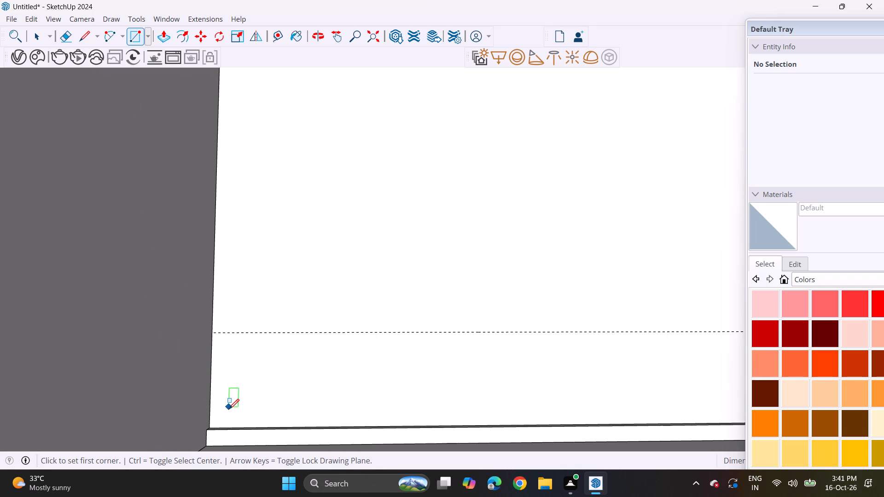
{"action": "left_click", "coordinate": [230, 426]}
{"action": "scroll", "coordinate": [250, 394], "scroll_direction": "down", "scroll_amount": 3}
{"action": "middle_click_drag", "start_coordinate": [273, 392], "coordinate": [271, 393], "text": "shift"}
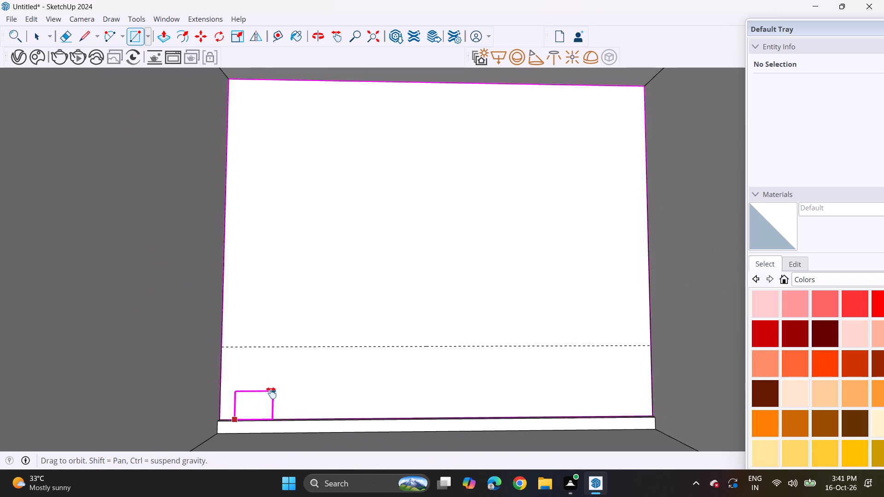
{"action": "middle_click_drag", "start_coordinate": [271, 393], "coordinate": [160, 376], "text": "shift"}
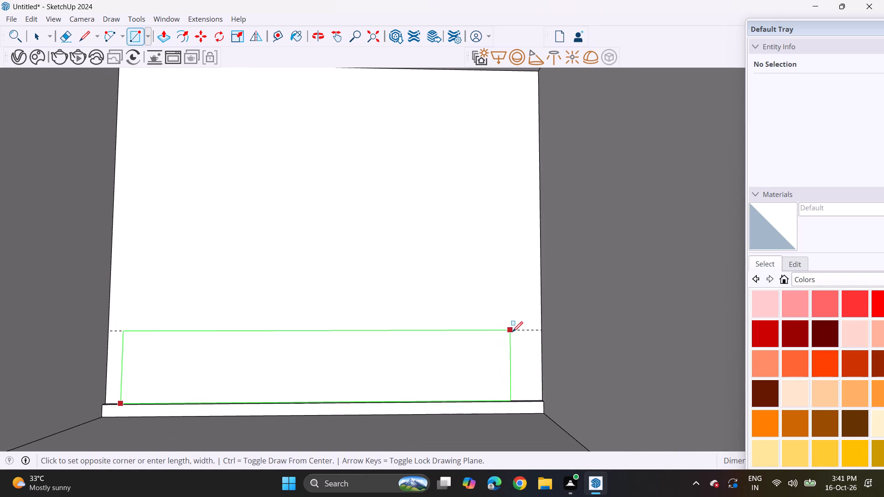
{"action": "left_click", "coordinate": [523, 330]}
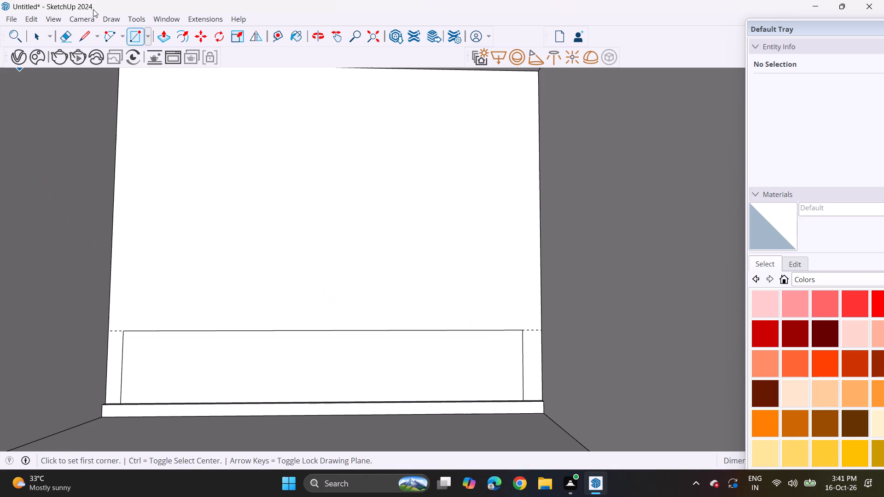
Push/Pull the wide low rectangle 2' forward into the room to form a long box unit.
{"action": "left_click", "coordinate": [164, 36]}
{"action": "left_click", "coordinate": [208, 379]}
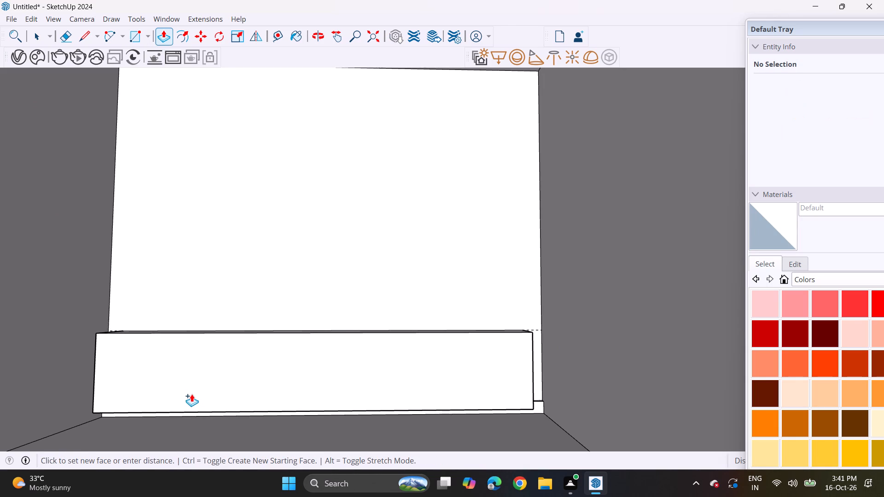
{"action": "type", "text": "2'"}
{"action": "key", "text": "Return"}
Draw a large rectangle on the back wall from the box unit's rear left corner, ending short of the ceiling and the right side wall.
{"action": "scroll", "coordinate": [194, 353], "scroll_direction": "down", "scroll_amount": 3}
{"action": "middle_click_drag", "start_coordinate": [199, 298], "coordinate": [271, 375]}
{"action": "middle_click_drag", "start_coordinate": [269, 367], "coordinate": [281, 376]}
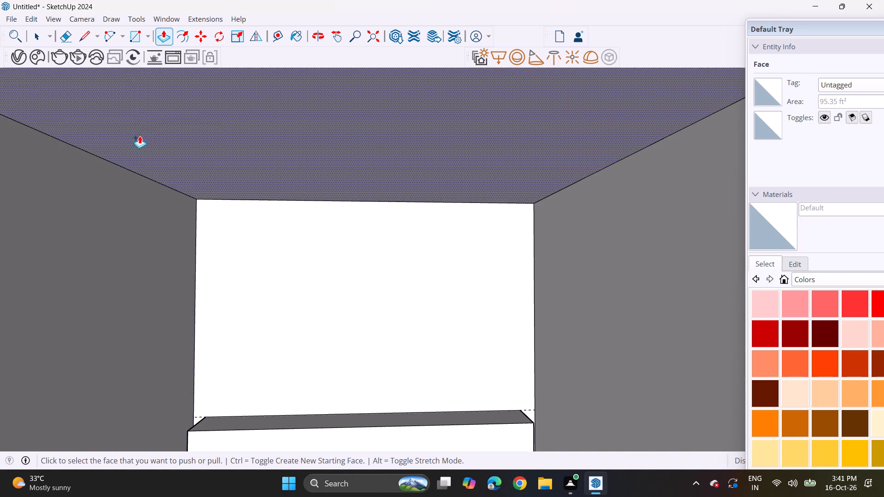
{"action": "left_click", "coordinate": [134, 35]}
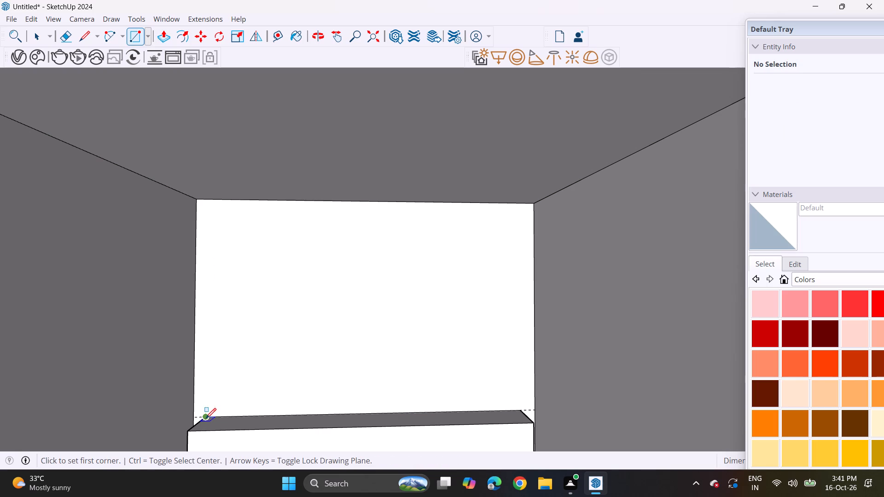
{"action": "left_click", "coordinate": [206, 418]}
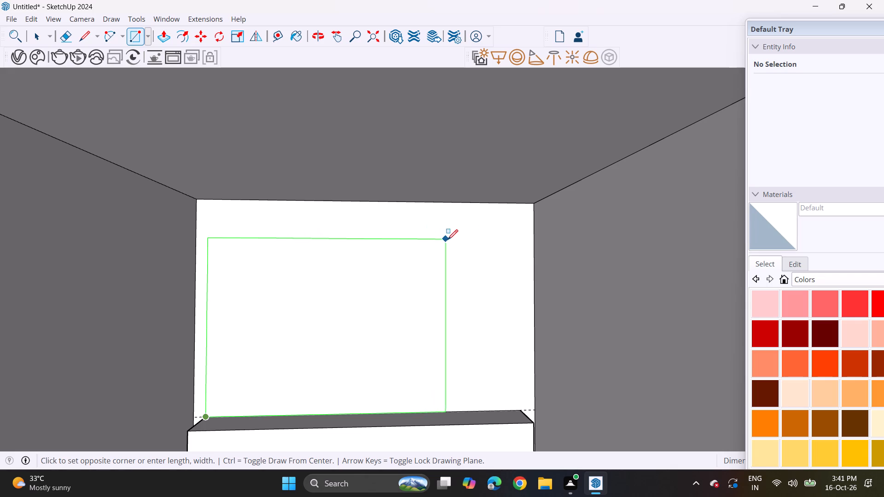
{"action": "middle_click_drag", "start_coordinate": [456, 239], "coordinate": [432, 237]}
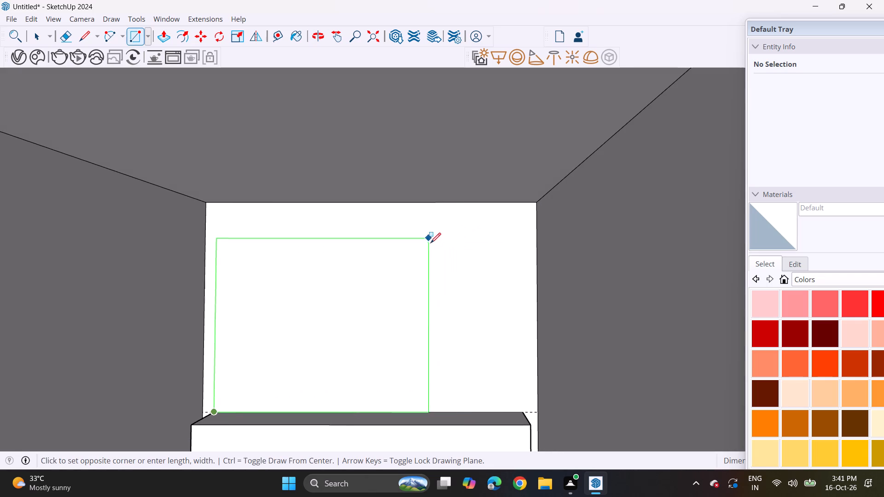
{"action": "left_click", "coordinate": [457, 243]}
Round the large rectangle's upper left corner with a tangent 2 Point Arc and erase the leftover square corner edges.
{"action": "left_click", "coordinate": [123, 42]}
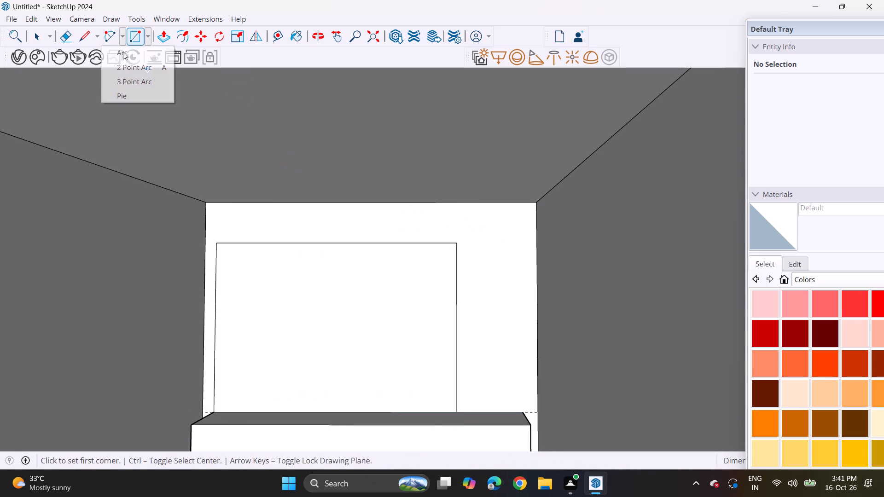
{"action": "left_click", "coordinate": [127, 67]}
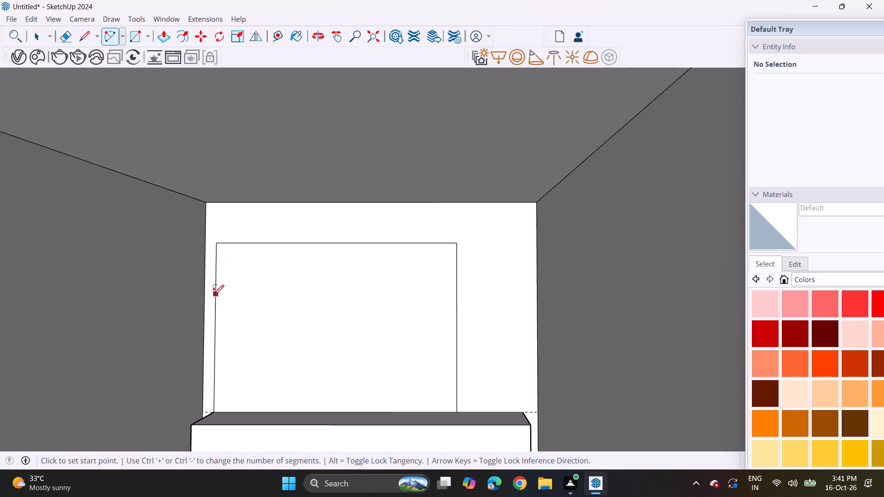
{"action": "left_click", "coordinate": [214, 295]}
{"action": "left_click", "coordinate": [268, 245]}
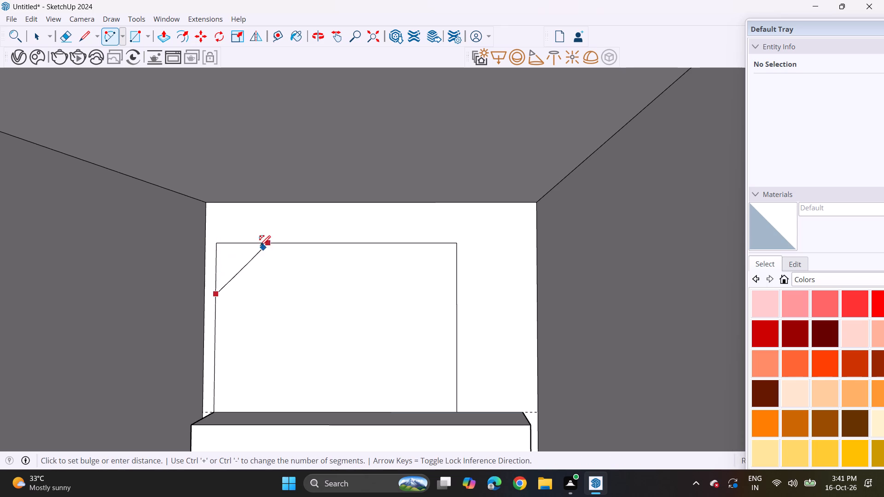
{"action": "left_click", "coordinate": [247, 243]}
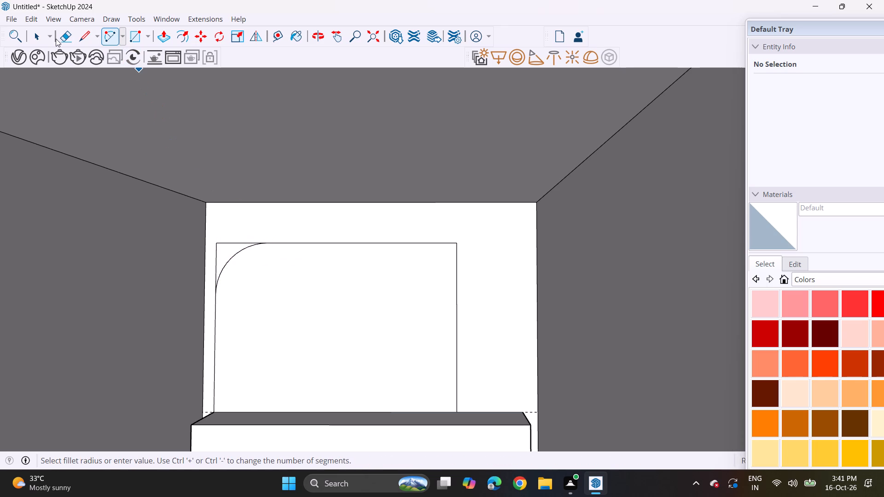
{"action": "left_click", "coordinate": [60, 35]}
{"action": "double_click", "coordinate": [225, 246]}
{"action": "left_click_drag", "start_coordinate": [218, 247], "coordinate": [213, 250]}
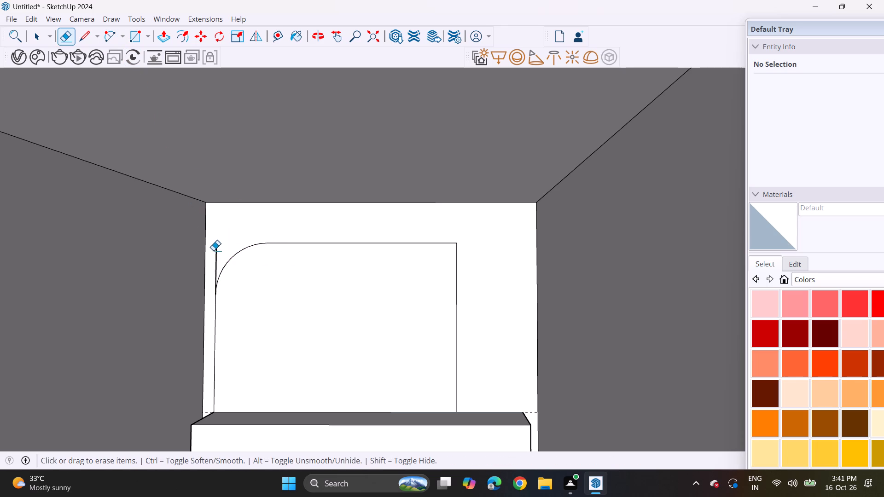
{"action": "left_click_drag", "start_coordinate": [213, 250], "coordinate": [212, 251]}
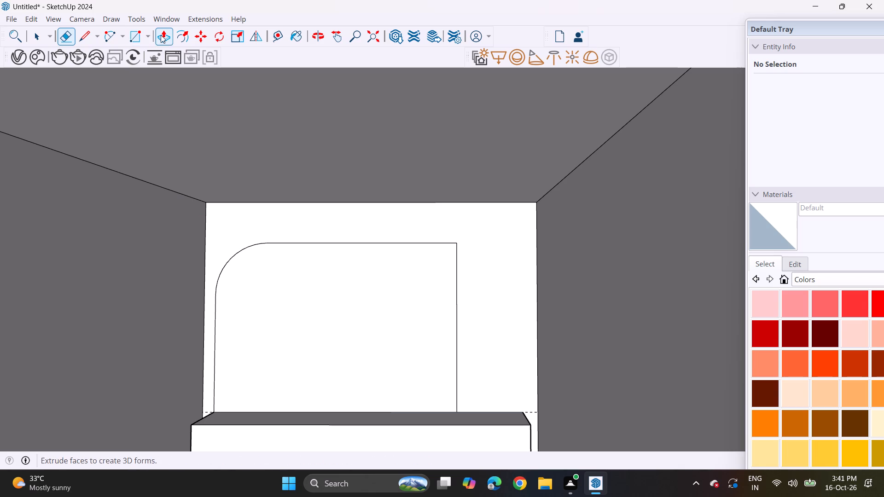
Push/Pull the round-cornered panel slightly into the back wall to form a shallow recess.
{"action": "left_click", "coordinate": [161, 35]}
{"action": "left_click", "coordinate": [291, 349]}
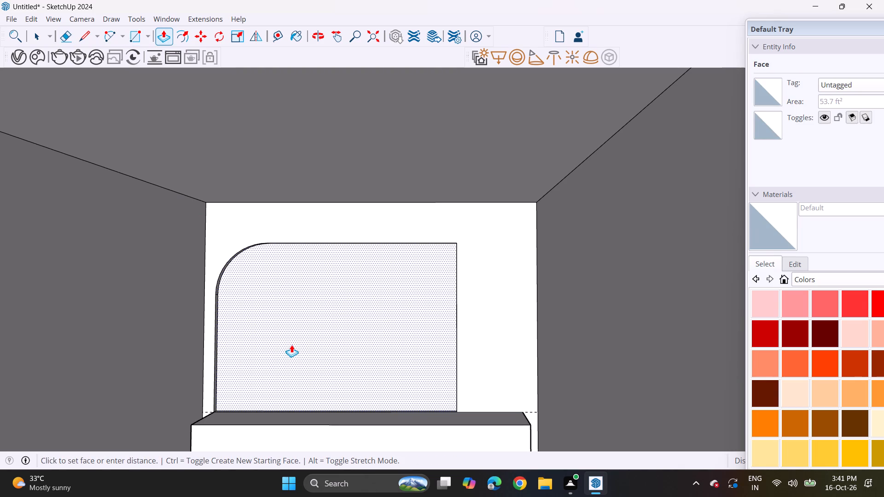
{"action": "left_click", "coordinate": [291, 345]}
Draw a vertical line from the recess's upper right corner to the ceiling, and pull the wall section on its right slightly forward.
{"action": "middle_click_drag", "start_coordinate": [345, 344], "coordinate": [442, 323]}
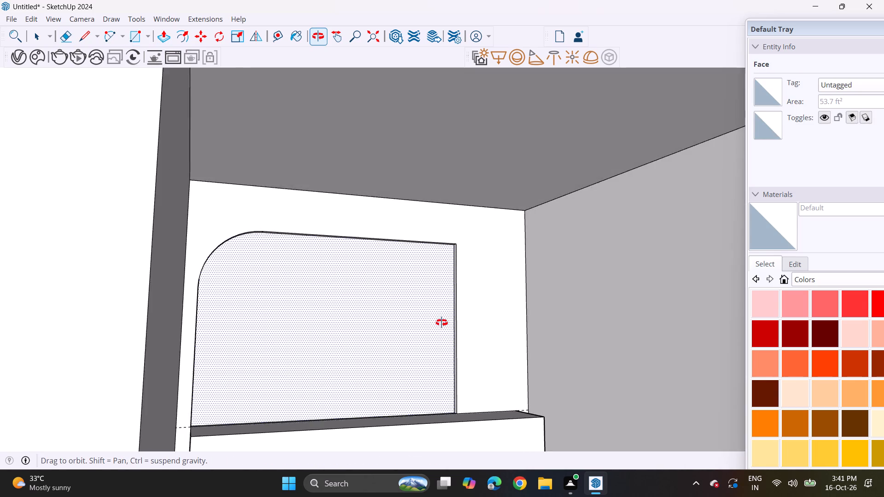
{"action": "middle_click_drag", "start_coordinate": [442, 323], "coordinate": [354, 348]}
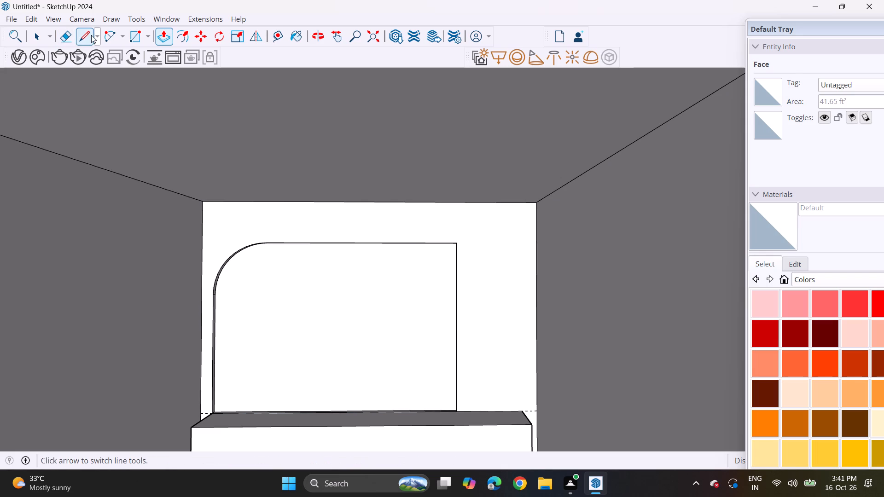
{"action": "left_click_drag", "start_coordinate": [85, 34], "coordinate": [94, 40]}
{"action": "scroll", "coordinate": [449, 233], "scroll_direction": "up", "scroll_amount": 3}
{"action": "left_click", "coordinate": [458, 244]}
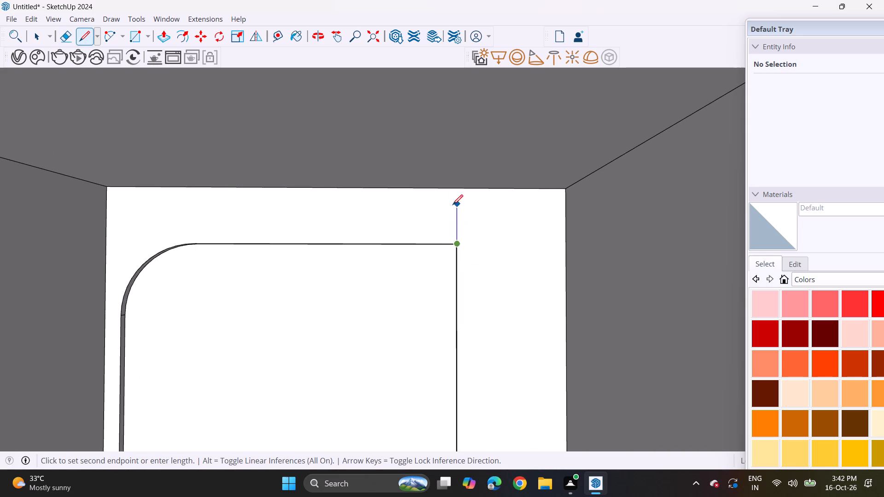
{"action": "left_click", "coordinate": [456, 185]}
{"action": "left_click", "coordinate": [157, 31]}
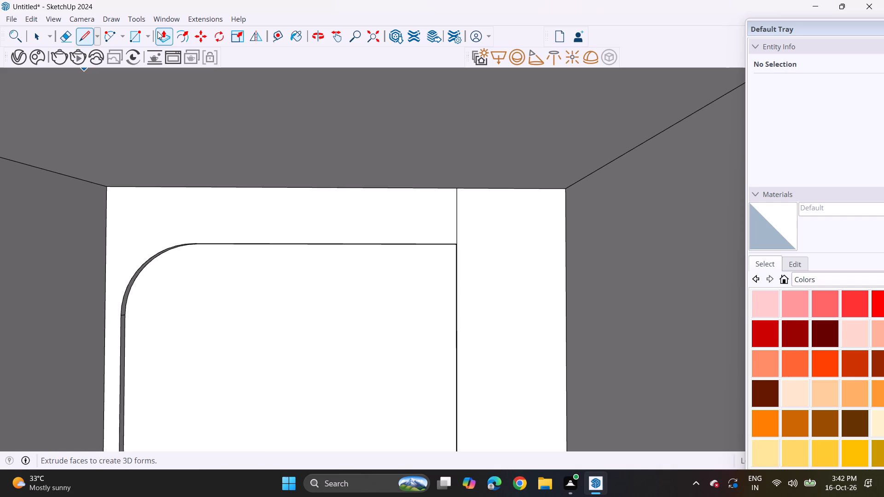
{"action": "left_click", "coordinate": [482, 352]}
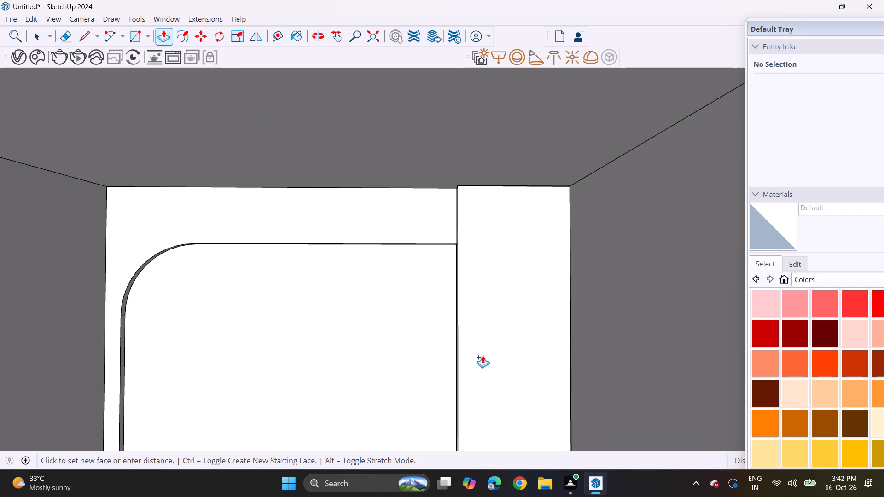
{"action": "left_click", "coordinate": [483, 355]}
Draw a tall narrow rectangle centred on the raised right wall section, with its top edge level with the recess's top.
{"action": "scroll", "coordinate": [466, 370], "scroll_direction": "down", "scroll_amount": 2}
{"action": "middle_click_drag", "start_coordinate": [464, 381], "coordinate": [425, 278], "text": "shift"}
{"action": "middle_click_drag", "start_coordinate": [418, 281], "coordinate": [413, 289]}
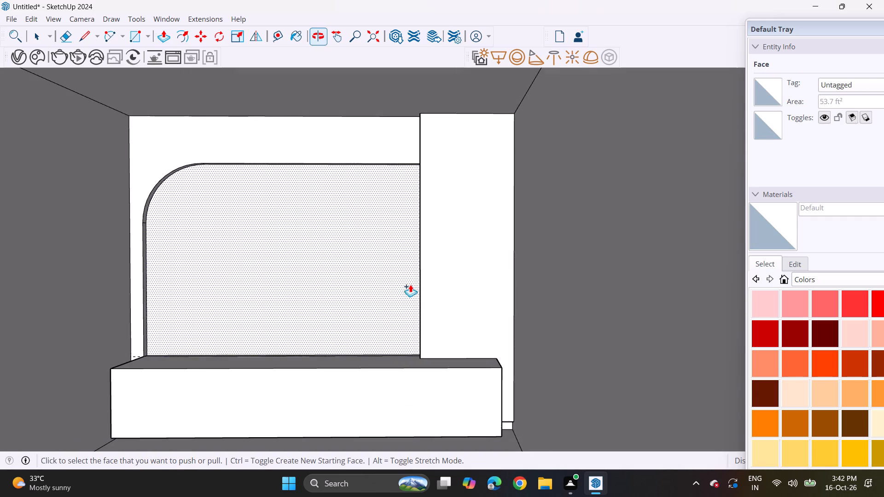
{"action": "left_click", "coordinate": [130, 33]}
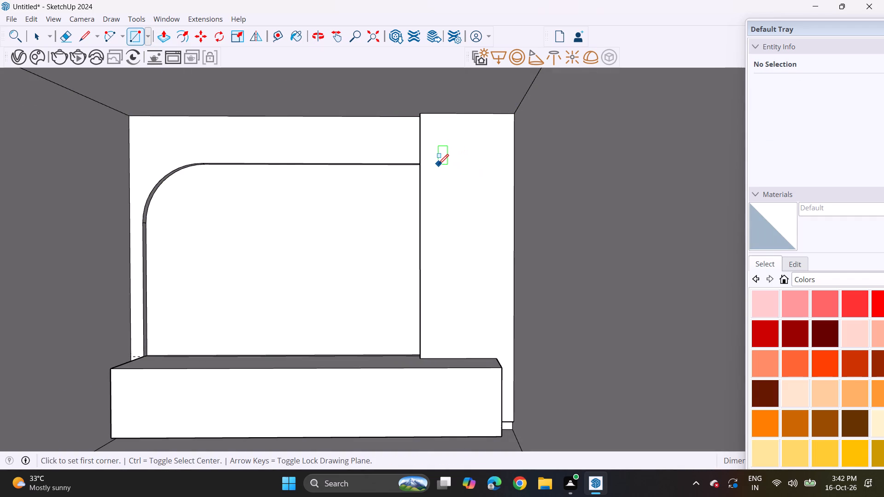
{"action": "left_click", "coordinate": [438, 164]}
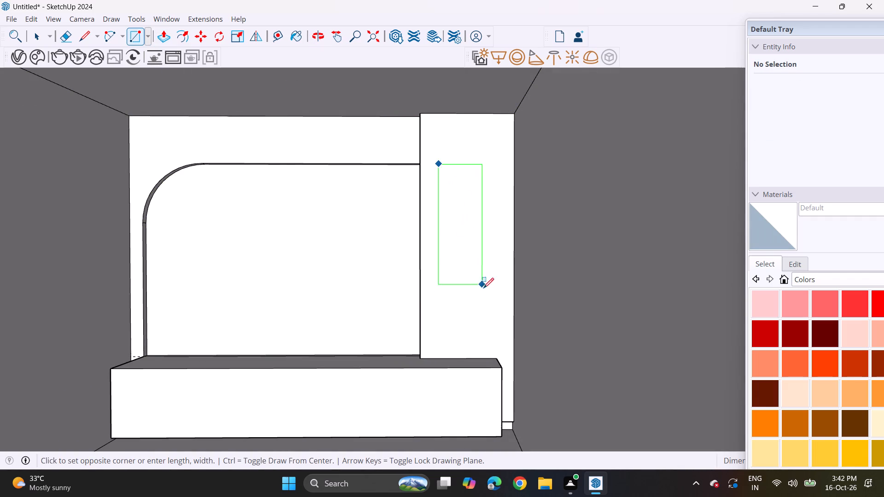
{"action": "left_click", "coordinate": [494, 326]}
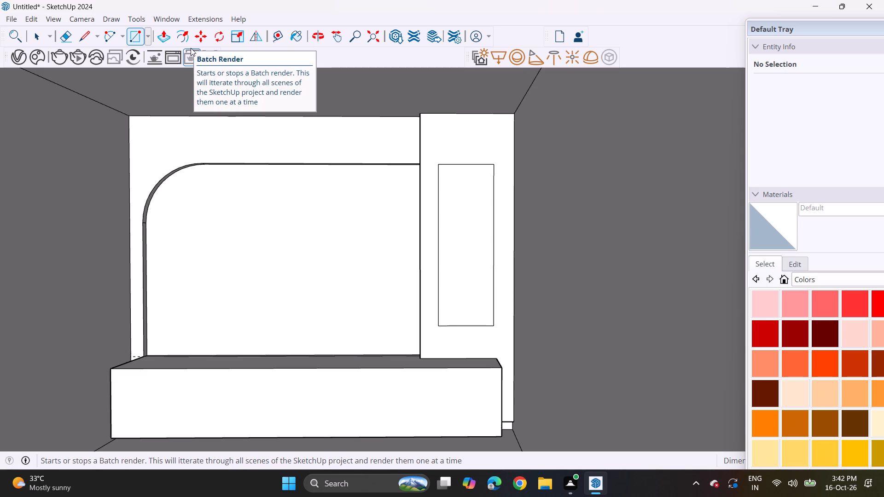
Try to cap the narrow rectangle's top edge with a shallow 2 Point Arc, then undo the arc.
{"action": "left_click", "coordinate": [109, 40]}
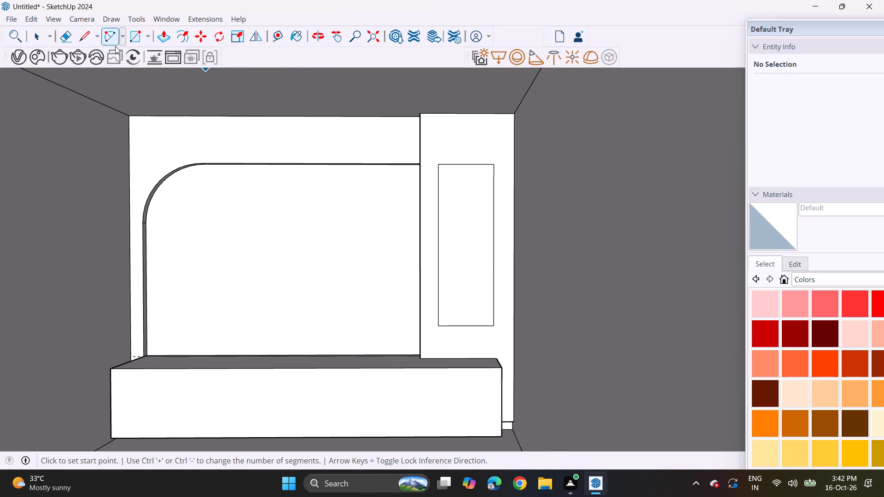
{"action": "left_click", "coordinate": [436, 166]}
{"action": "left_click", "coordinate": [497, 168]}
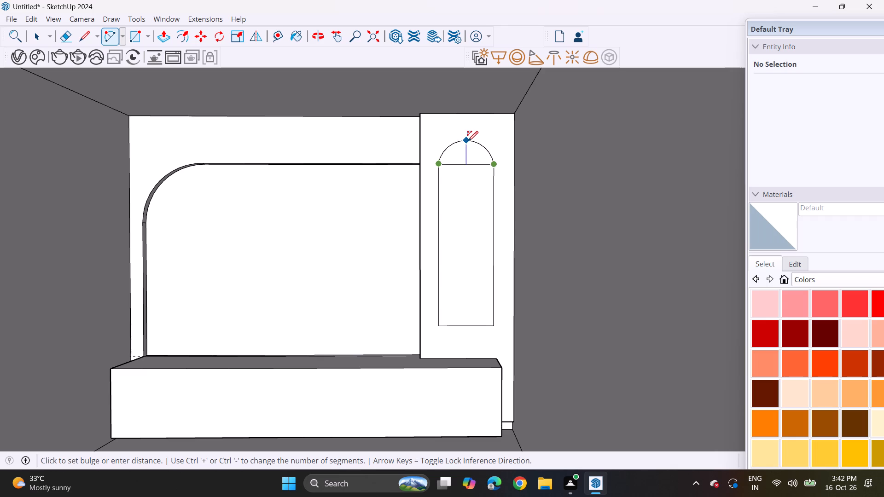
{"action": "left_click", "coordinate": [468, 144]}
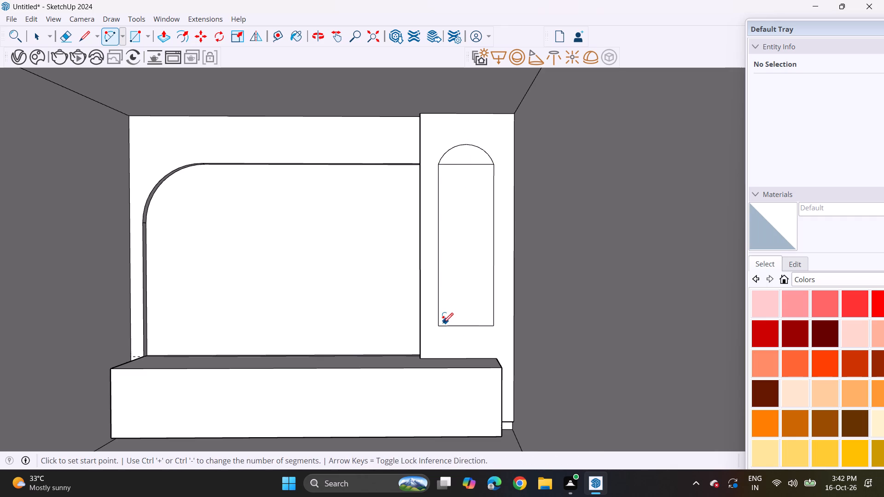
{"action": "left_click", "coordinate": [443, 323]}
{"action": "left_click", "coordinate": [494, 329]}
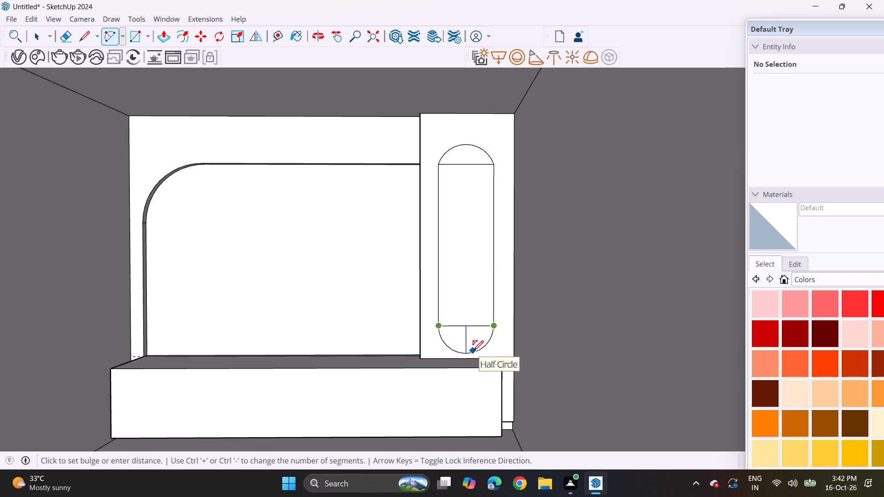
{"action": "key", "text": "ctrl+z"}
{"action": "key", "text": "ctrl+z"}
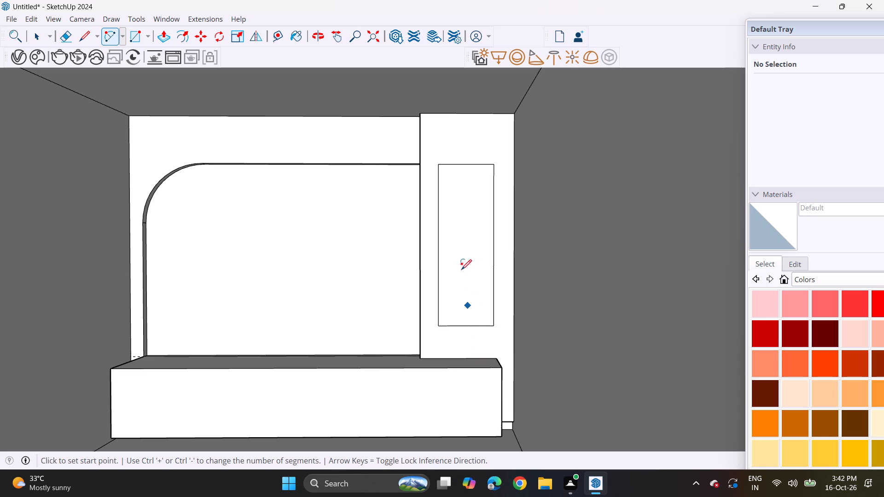
Draw half-circle 2 Point Arcs on the narrow rectangle's top and bottom edges, bulging outward to form a capsule outline.
{"action": "left_click", "coordinate": [440, 166]}
{"action": "left_click", "coordinate": [498, 163]}
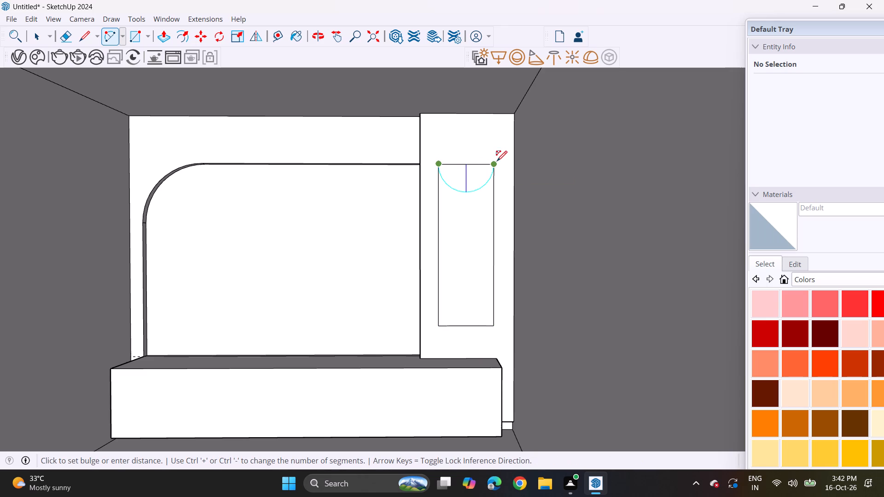
{"action": "left_click", "coordinate": [474, 138]}
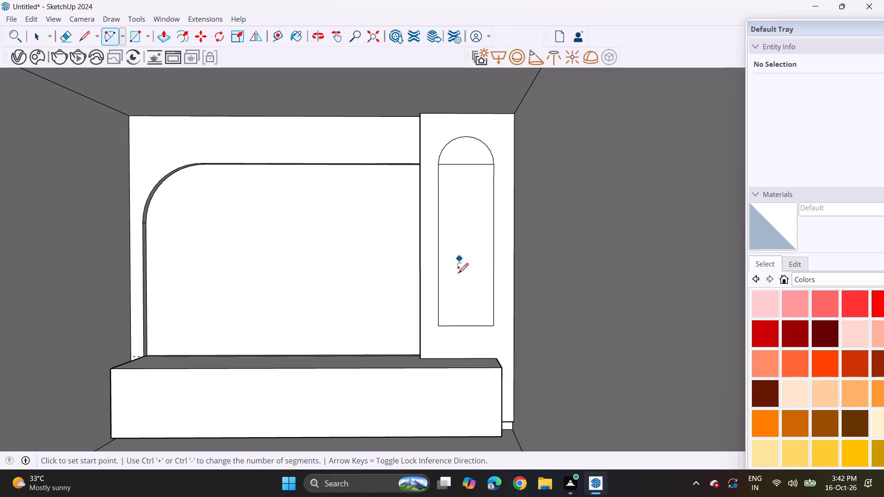
{"action": "left_click", "coordinate": [442, 322]}
{"action": "left_click", "coordinate": [490, 329]}
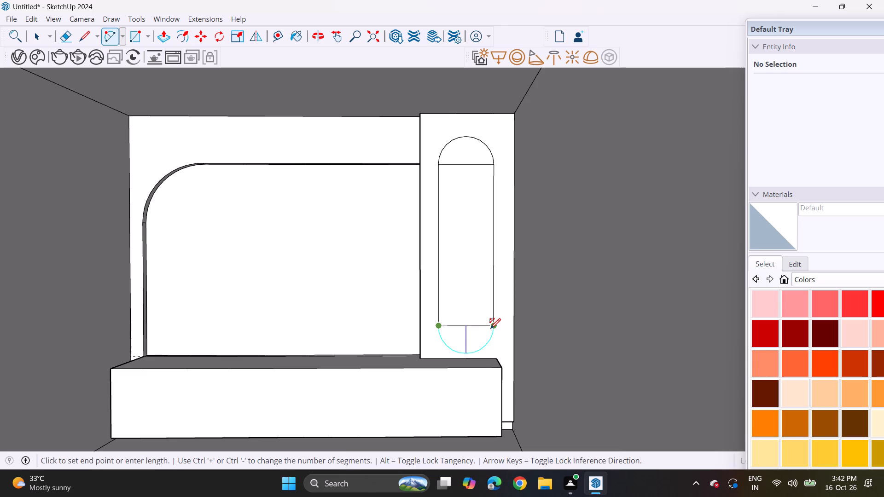
{"action": "left_click", "coordinate": [481, 353]}
Erase the two horizontal lines inside the capsule where the half circles meet the rectangle.
{"action": "key", "text": "space"}
{"action": "left_click", "coordinate": [71, 40]}
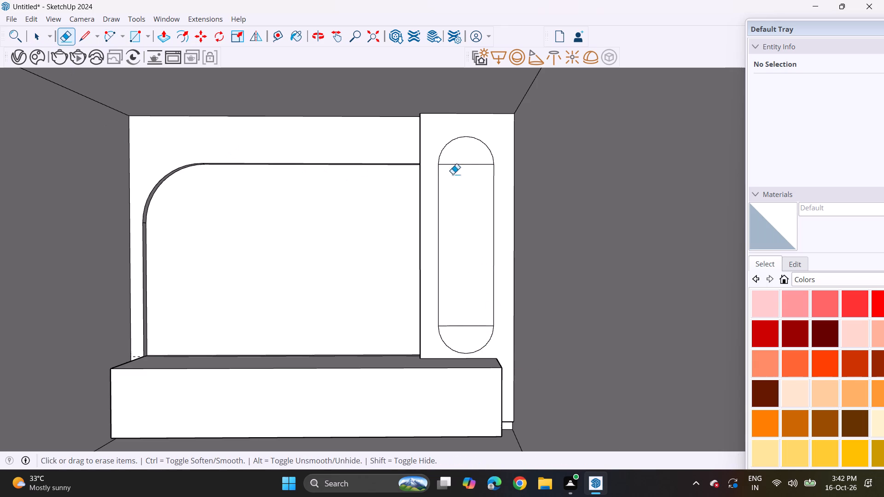
{"action": "left_click_drag", "start_coordinate": [469, 165], "coordinate": [473, 226]}
{"action": "left_click_drag", "start_coordinate": [469, 325], "coordinate": [471, 330]}
Set the capsule's top arc to 60 segments.
{"action": "scroll", "coordinate": [478, 289], "scroll_direction": "up", "scroll_amount": 1}
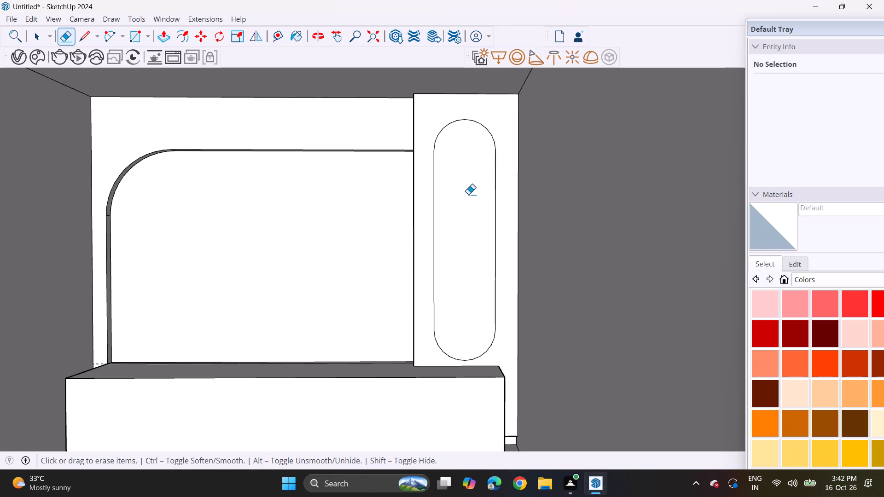
{"action": "scroll", "coordinate": [466, 180], "scroll_direction": "up", "scroll_amount": 2}
{"action": "key", "text": "space"}
{"action": "left_click", "coordinate": [463, 108]}
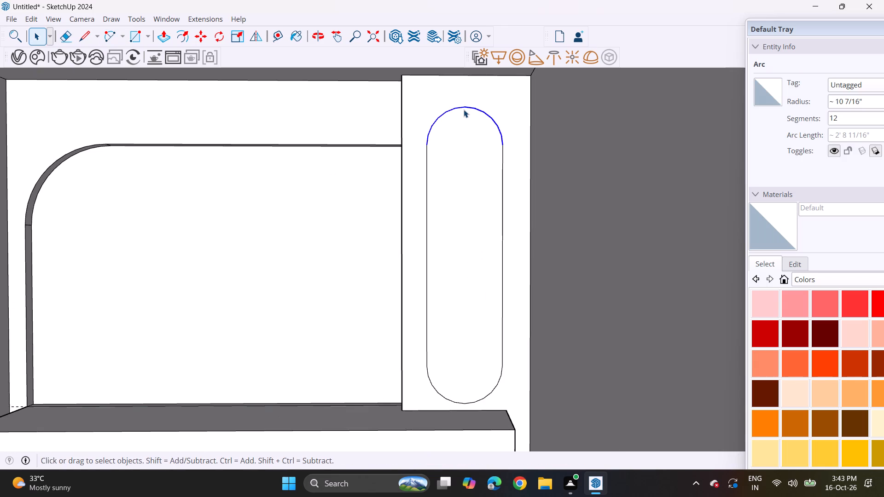
{"action": "left_click", "coordinate": [839, 114]}
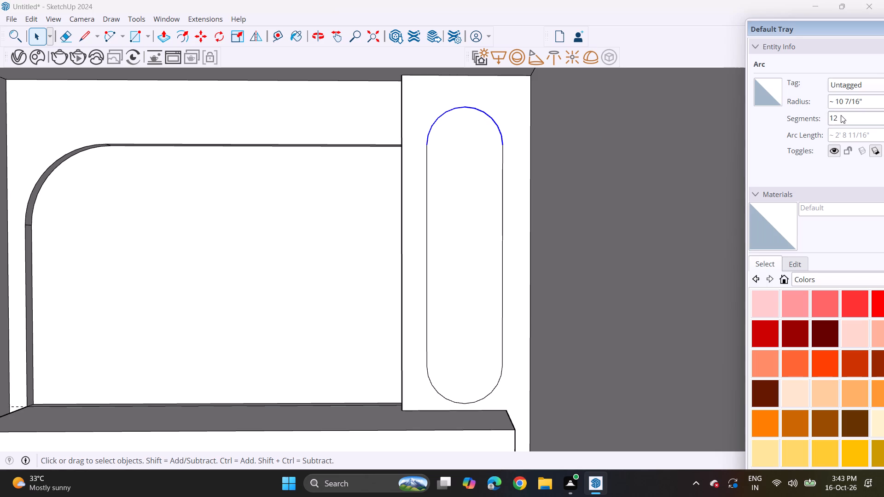
{"action": "key", "text": "BackSpace"}
{"action": "key", "text": "BackSpace"}
{"action": "type", "text": "60"}
{"action": "key", "text": "Return"}
Set the capsule's bottom arc to 60 segments.
{"action": "left_click", "coordinate": [490, 391]}
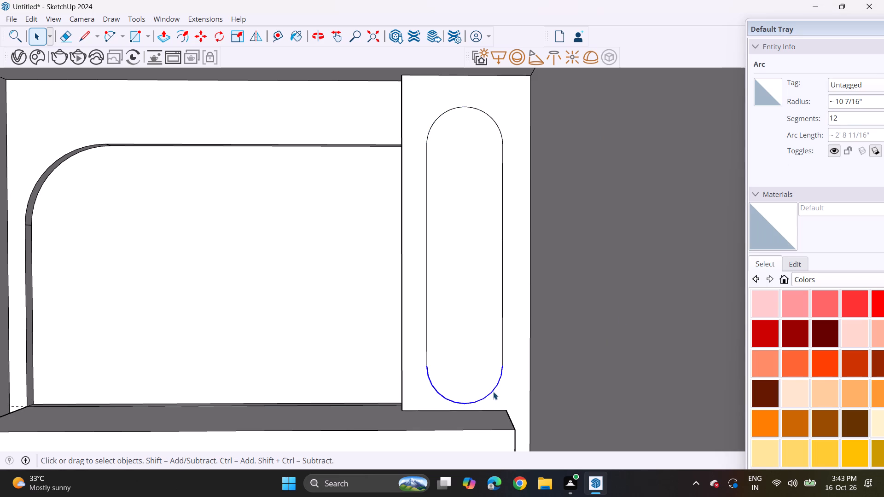
{"action": "key", "text": "6"}
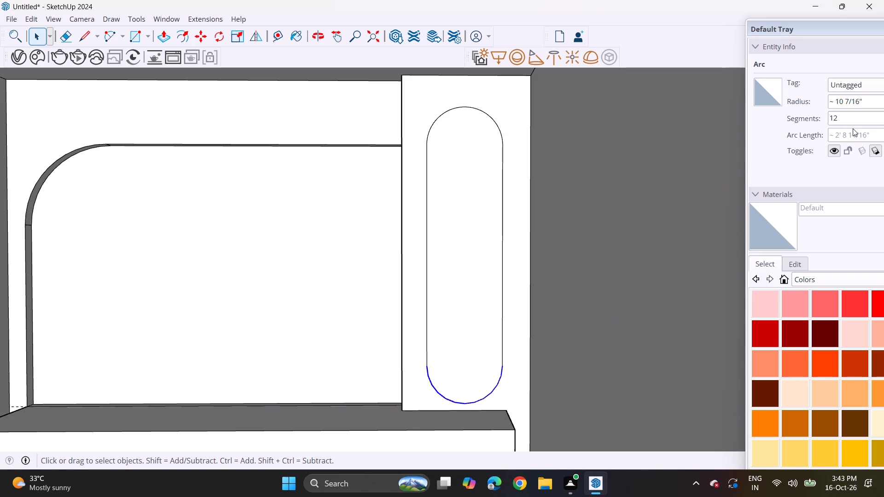
{"action": "left_click", "coordinate": [853, 118]}
{"action": "key", "text": "BackSpace"}
{"action": "key", "text": "BackSpace"}
{"action": "key", "text": "BackSpace"}
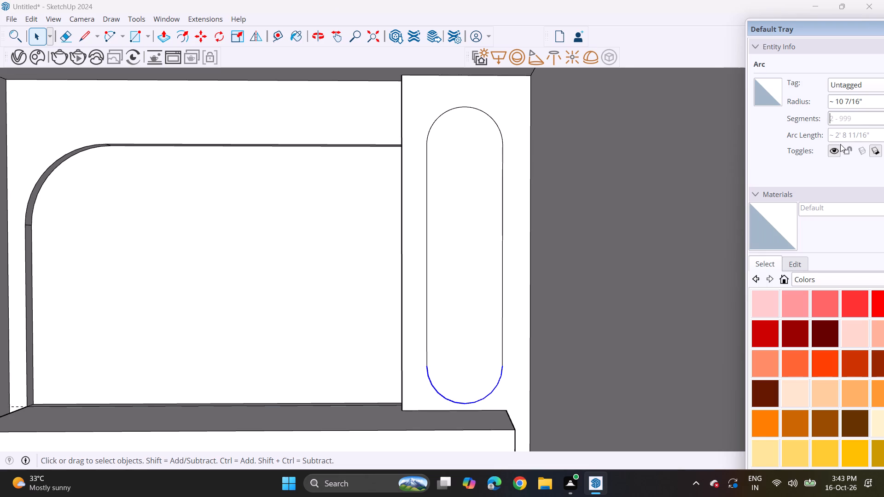
{"action": "key", "text": "6"}
{"action": "key", "text": "0"}
{"action": "key", "text": "Return"}
{"action": "key", "text": "space"}
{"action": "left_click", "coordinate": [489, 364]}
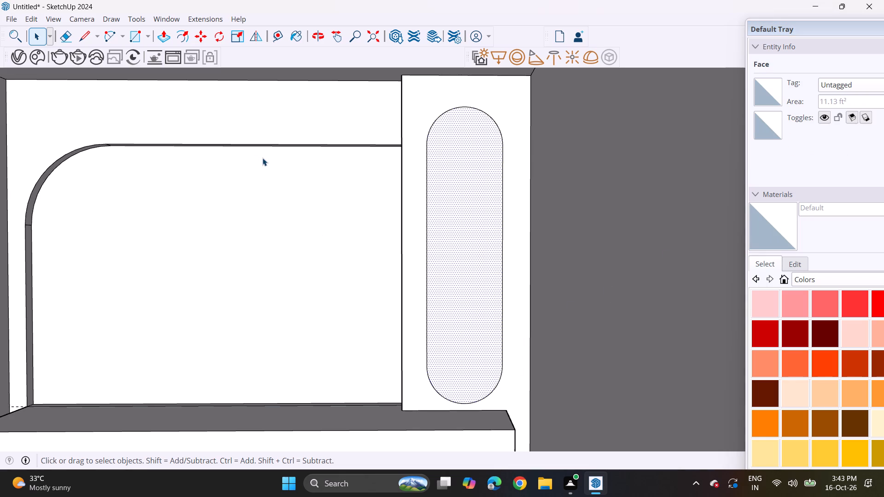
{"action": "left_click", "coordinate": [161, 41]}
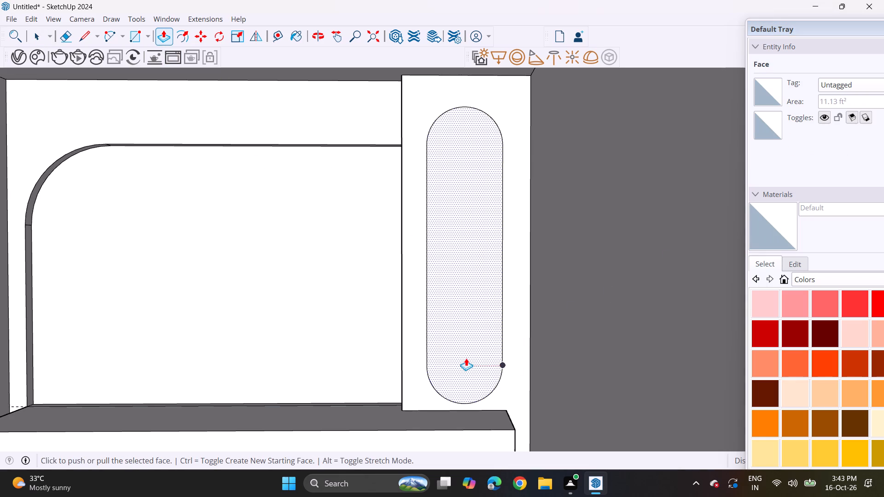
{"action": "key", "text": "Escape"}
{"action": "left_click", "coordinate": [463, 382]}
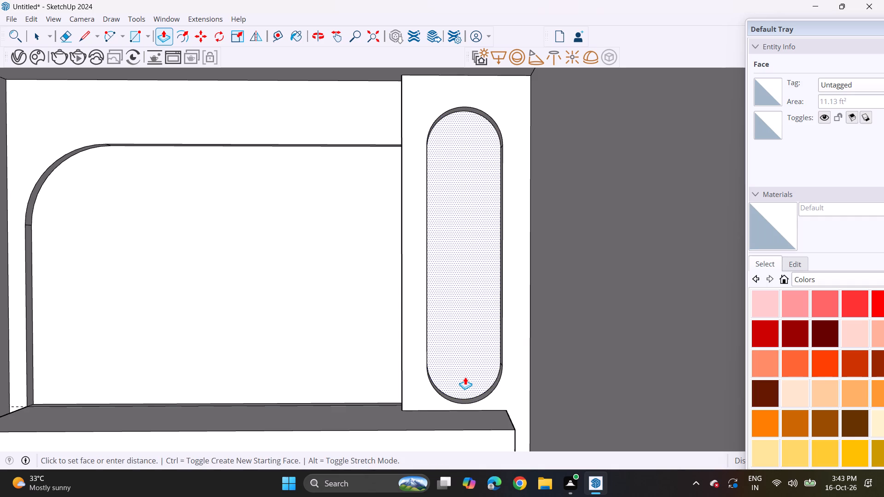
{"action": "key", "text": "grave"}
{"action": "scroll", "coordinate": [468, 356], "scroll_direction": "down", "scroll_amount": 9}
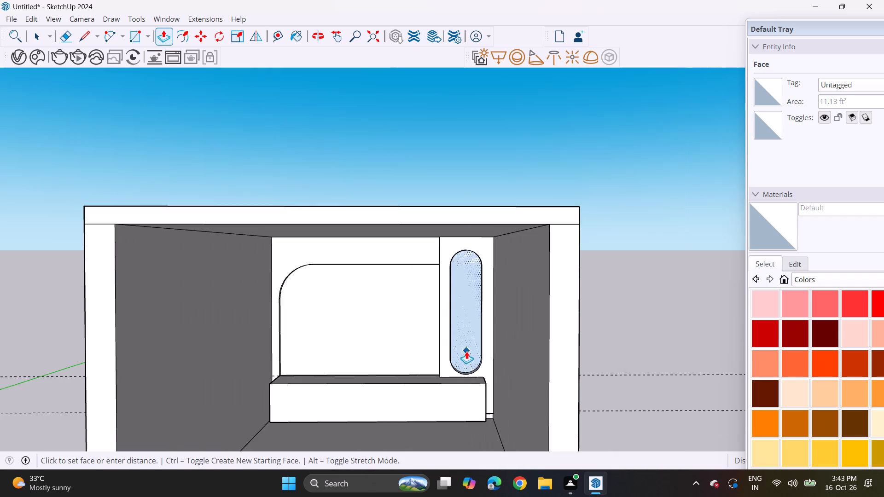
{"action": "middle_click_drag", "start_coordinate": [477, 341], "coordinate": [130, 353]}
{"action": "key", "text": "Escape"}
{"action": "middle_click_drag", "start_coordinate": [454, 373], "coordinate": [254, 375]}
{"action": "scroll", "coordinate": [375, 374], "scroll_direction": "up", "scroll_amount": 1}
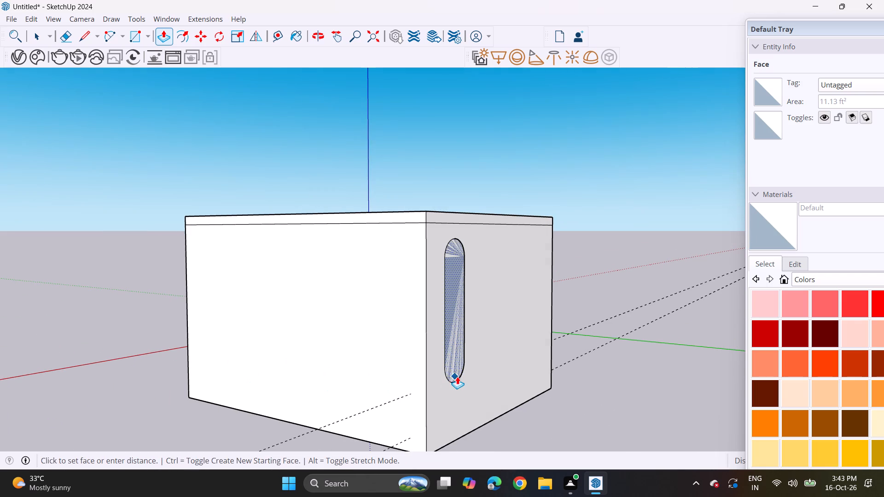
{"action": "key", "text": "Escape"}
Pull the back wall's outer face outward to thicken the wall, and extend the roof slab's rear edge by the same distance.
{"action": "left_click", "coordinate": [464, 384]}
{"action": "left_click", "coordinate": [486, 387]}
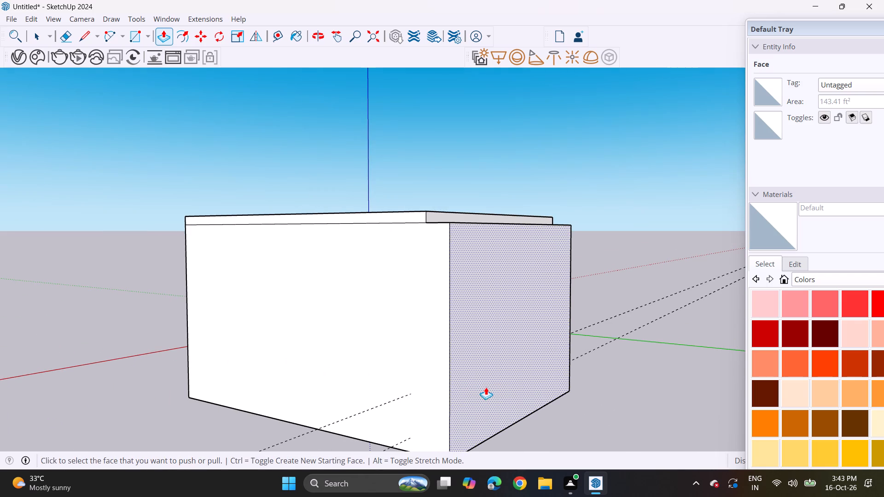
{"action": "double_click", "coordinate": [439, 220]}
Push/Pull the capsule face back into the raised wall section to form a shallow recessed niche.
{"action": "middle_click_drag", "start_coordinate": [214, 311], "coordinate": [661, 285]}
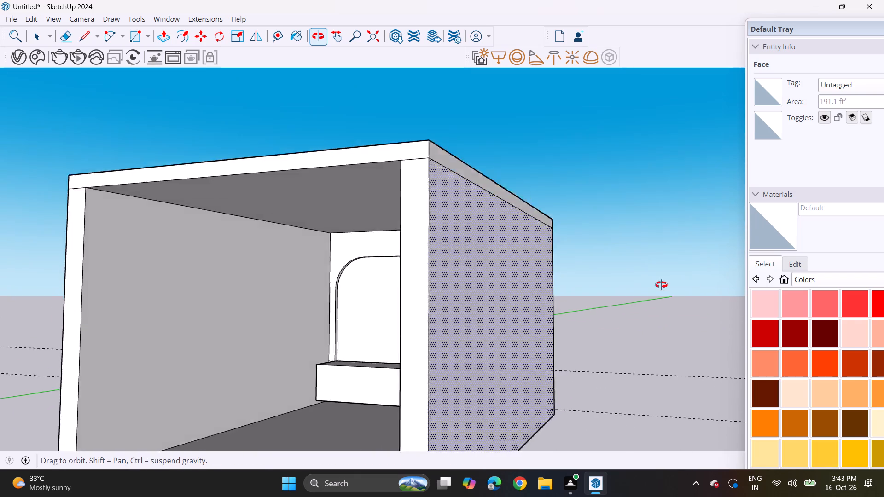
{"action": "middle_click_drag", "start_coordinate": [661, 285], "coordinate": [727, 288]}
{"action": "left_click", "coordinate": [507, 346]}
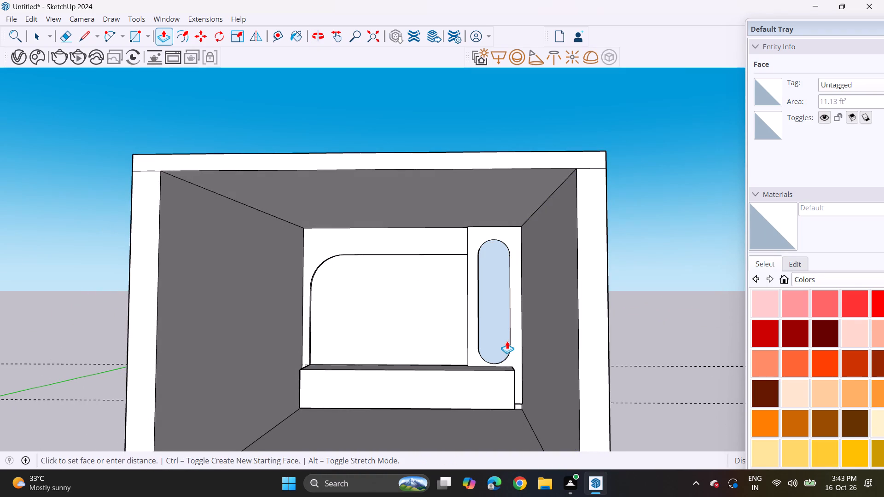
{"action": "middle_click_drag", "start_coordinate": [507, 341], "coordinate": [512, 353]}
{"action": "scroll", "coordinate": [501, 345], "scroll_direction": "up", "scroll_amount": 8}
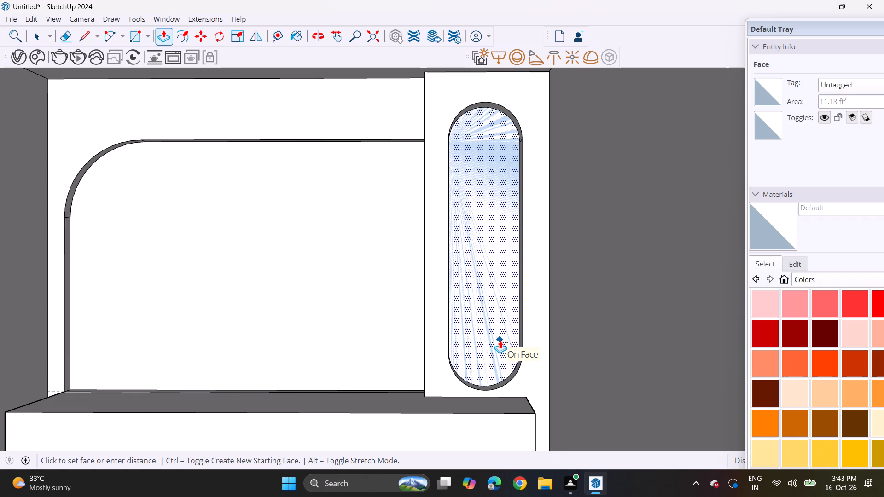
{"action": "scroll", "coordinate": [500, 341], "scroll_direction": "up", "scroll_amount": 3}
{"action": "left_click", "coordinate": [496, 333]}
{"action": "left_click", "coordinate": [488, 369]}
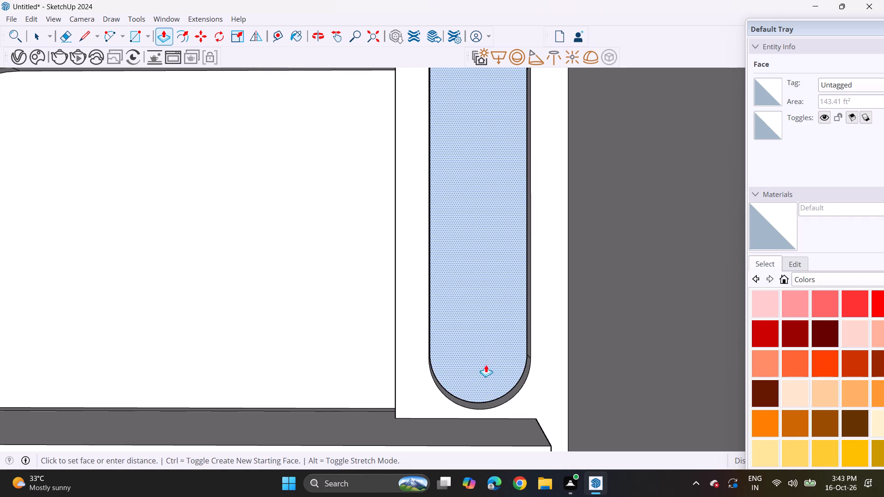
{"action": "left_click", "coordinate": [483, 349]}
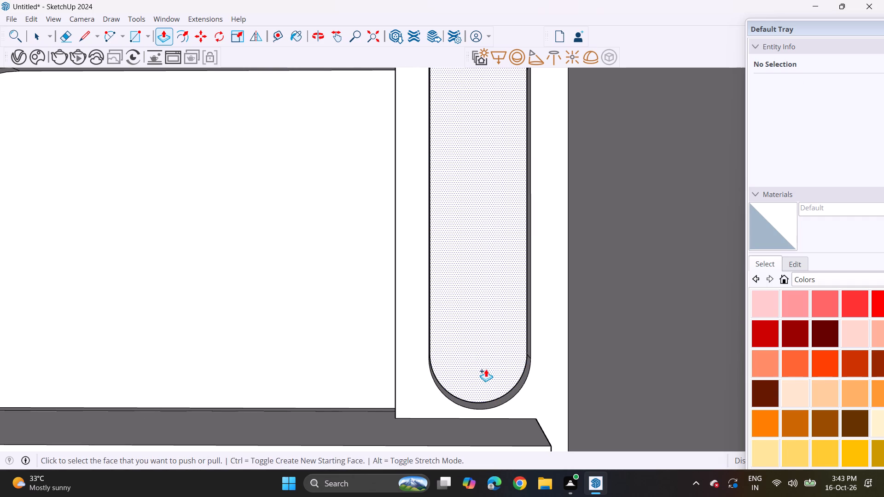
{"action": "left_click", "coordinate": [485, 370]}
{"action": "left_click", "coordinate": [484, 362]}
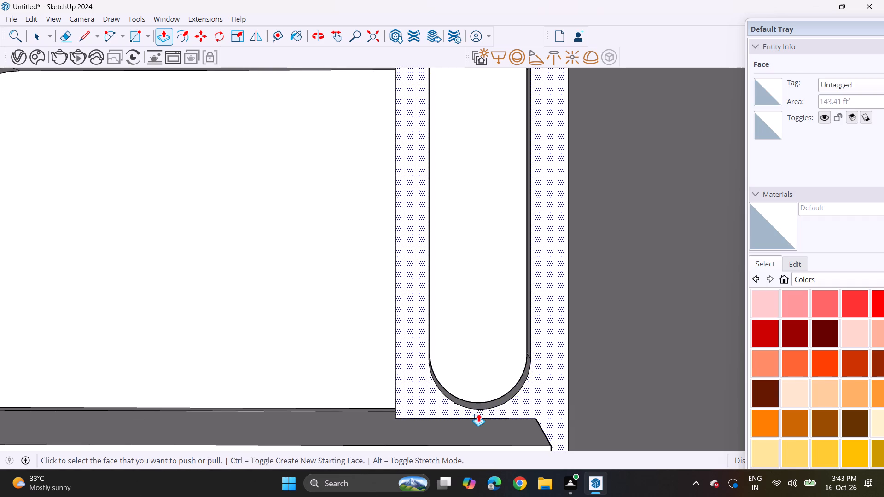
Pull the front face of the raised wall section around the capsule niche slightly forward.
{"action": "left_click", "coordinate": [481, 410]}
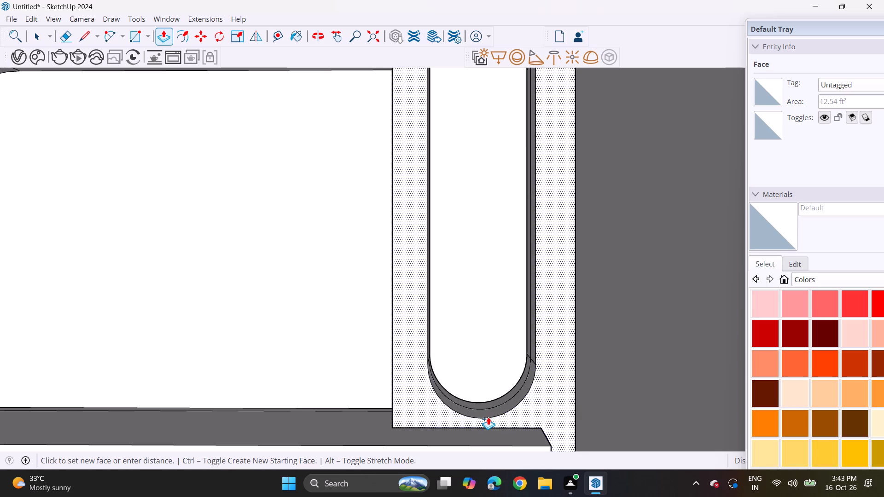
{"action": "left_click", "coordinate": [488, 417]}
Push/Pull the front face of the raised wall section around the capsule niche to fine-tune its projection.
{"action": "scroll", "coordinate": [494, 394], "scroll_direction": "down", "scroll_amount": 3}
{"action": "middle_click_drag", "start_coordinate": [495, 391], "coordinate": [487, 363]}
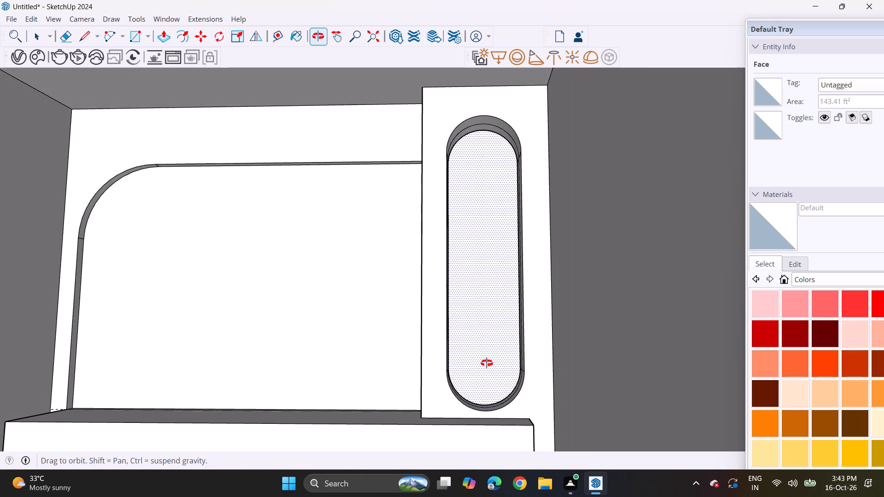
{"action": "middle_click_drag", "start_coordinate": [487, 363], "coordinate": [488, 368]}
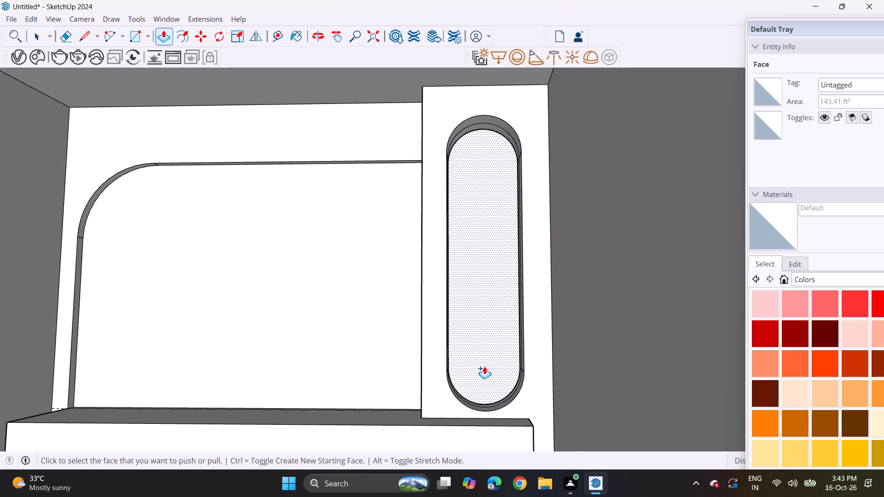
{"action": "scroll", "coordinate": [454, 353], "scroll_direction": "down", "scroll_amount": 2}
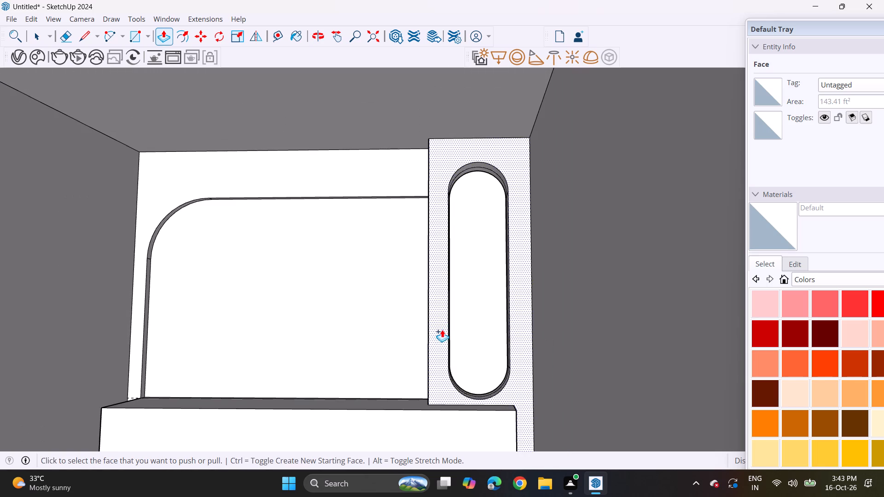
{"action": "middle_click_drag", "start_coordinate": [425, 310], "coordinate": [444, 329], "text": "shift"}
{"action": "middle_click_drag", "start_coordinate": [442, 340], "coordinate": [442, 346]}
{"action": "middle_click_drag", "start_coordinate": [418, 346], "coordinate": [473, 371]}
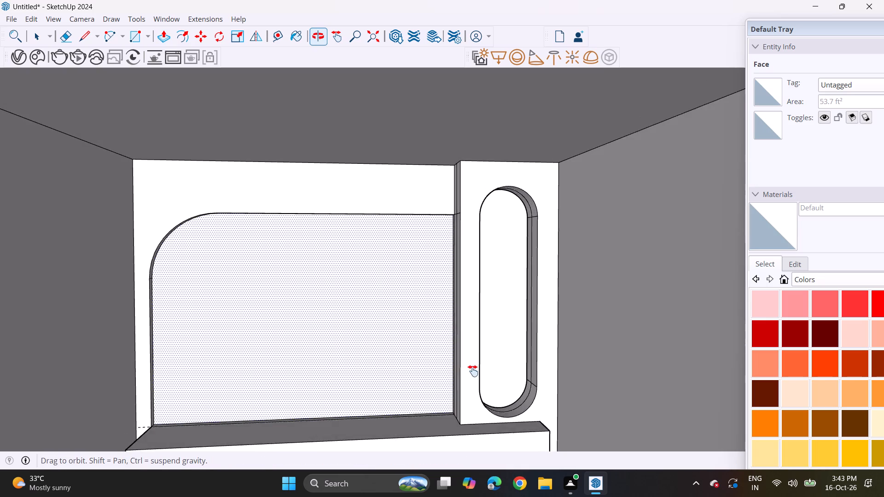
{"action": "middle_click_drag", "start_coordinate": [473, 371], "coordinate": [484, 376]}
{"action": "left_click", "coordinate": [487, 401]}
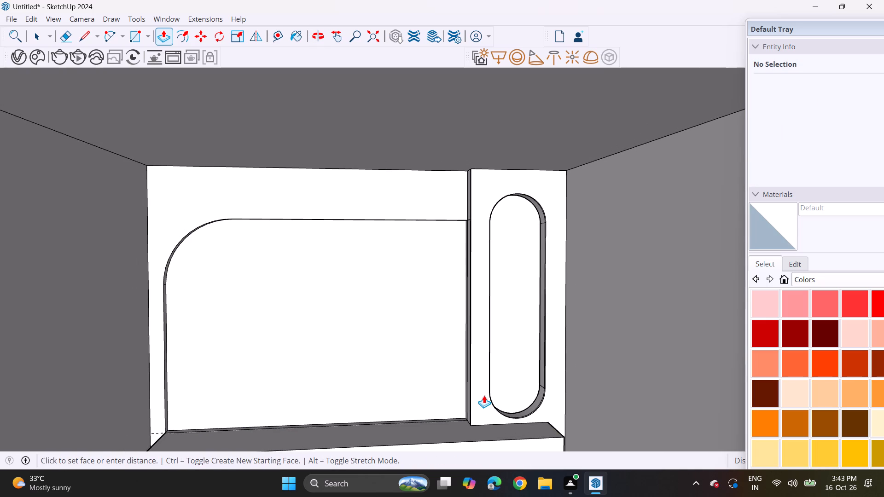
{"action": "left_click", "coordinate": [485, 397]}
{"action": "middle_click_drag", "start_coordinate": [493, 401], "coordinate": [466, 395]}
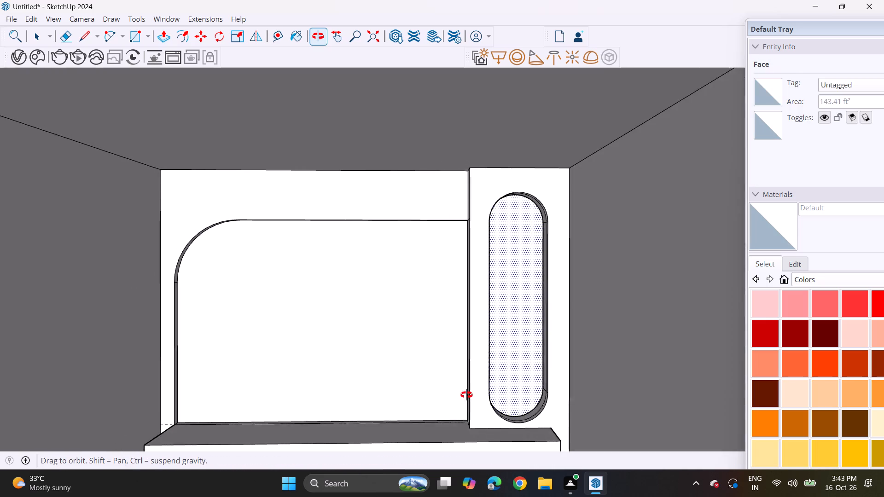
{"action": "middle_click_drag", "start_coordinate": [466, 395], "coordinate": [477, 381]}
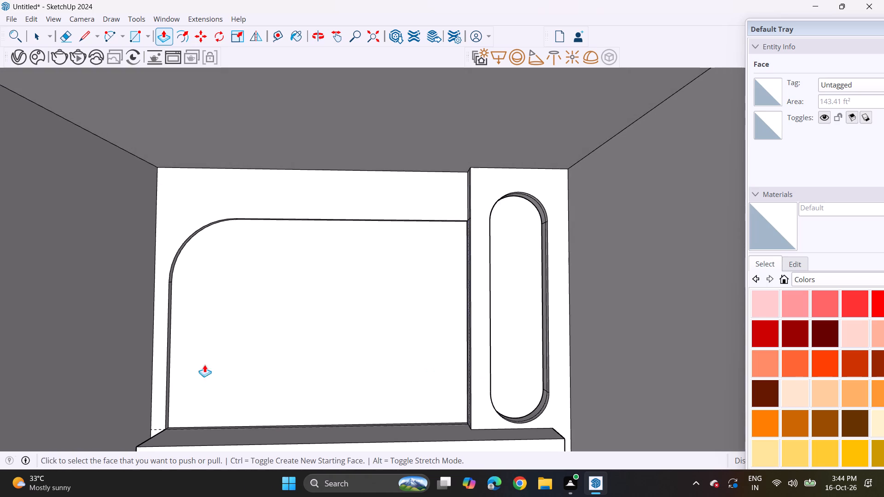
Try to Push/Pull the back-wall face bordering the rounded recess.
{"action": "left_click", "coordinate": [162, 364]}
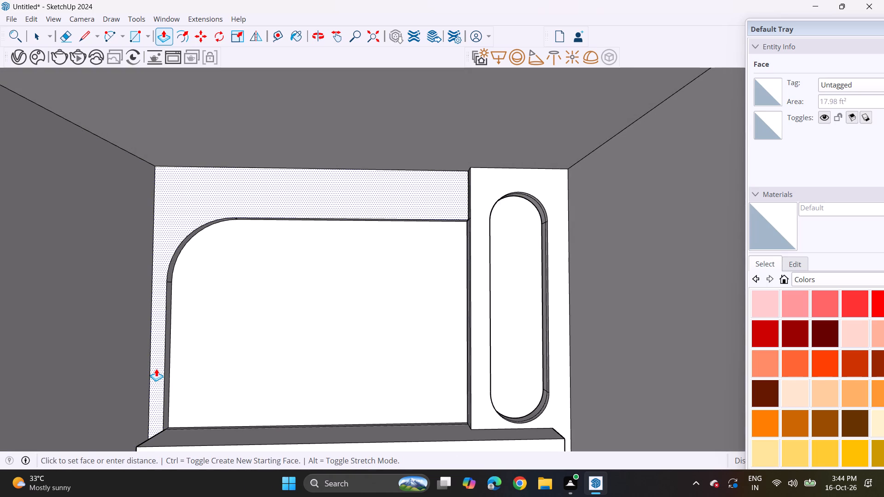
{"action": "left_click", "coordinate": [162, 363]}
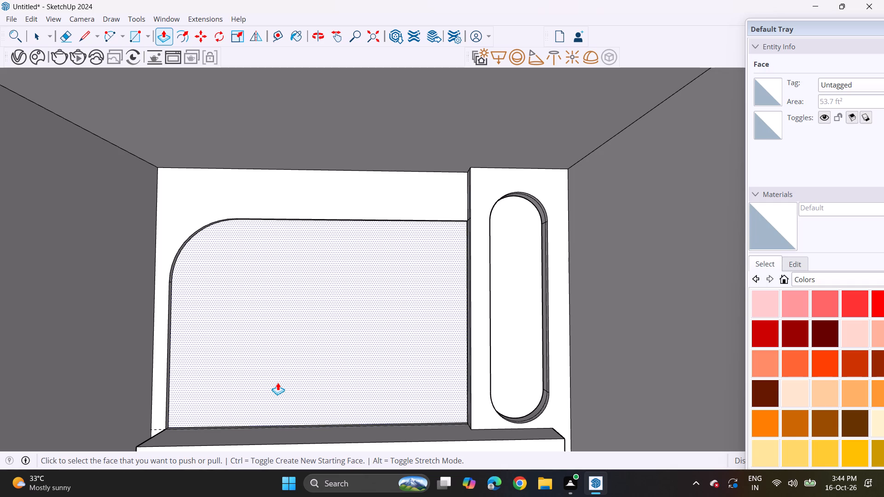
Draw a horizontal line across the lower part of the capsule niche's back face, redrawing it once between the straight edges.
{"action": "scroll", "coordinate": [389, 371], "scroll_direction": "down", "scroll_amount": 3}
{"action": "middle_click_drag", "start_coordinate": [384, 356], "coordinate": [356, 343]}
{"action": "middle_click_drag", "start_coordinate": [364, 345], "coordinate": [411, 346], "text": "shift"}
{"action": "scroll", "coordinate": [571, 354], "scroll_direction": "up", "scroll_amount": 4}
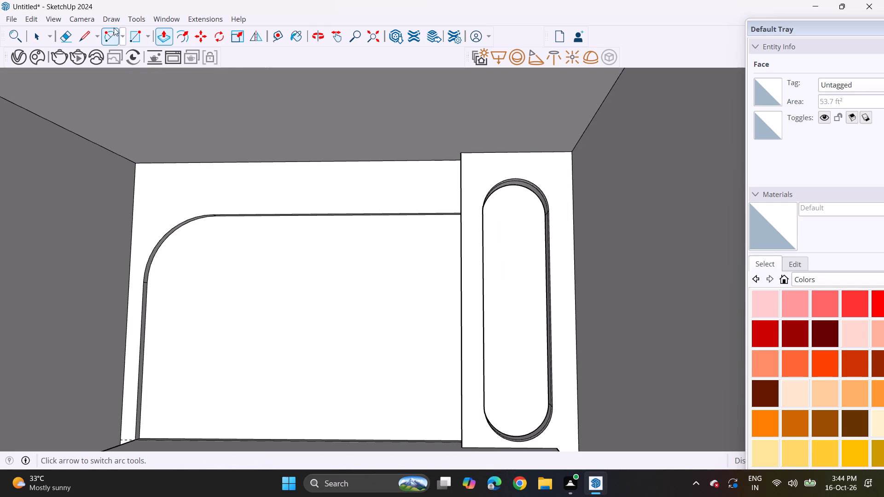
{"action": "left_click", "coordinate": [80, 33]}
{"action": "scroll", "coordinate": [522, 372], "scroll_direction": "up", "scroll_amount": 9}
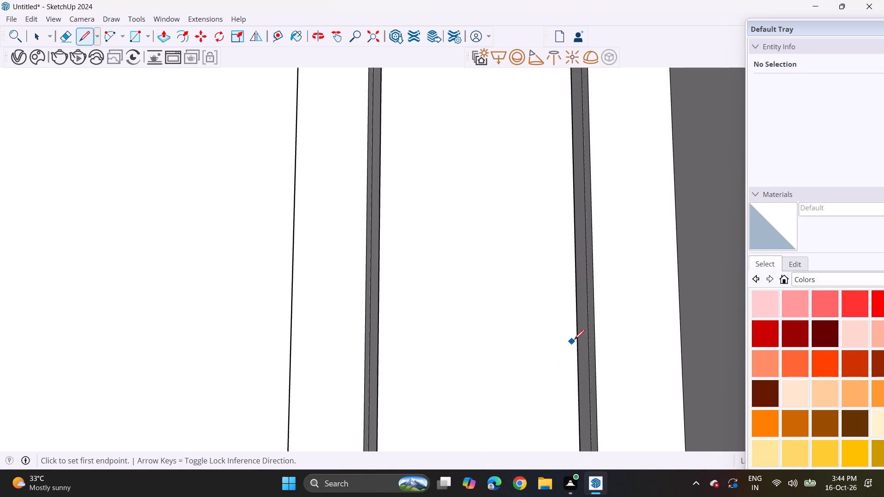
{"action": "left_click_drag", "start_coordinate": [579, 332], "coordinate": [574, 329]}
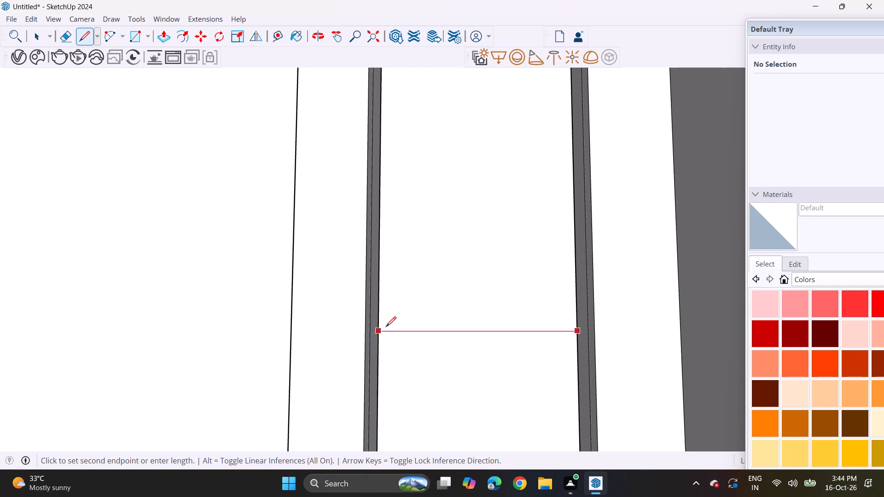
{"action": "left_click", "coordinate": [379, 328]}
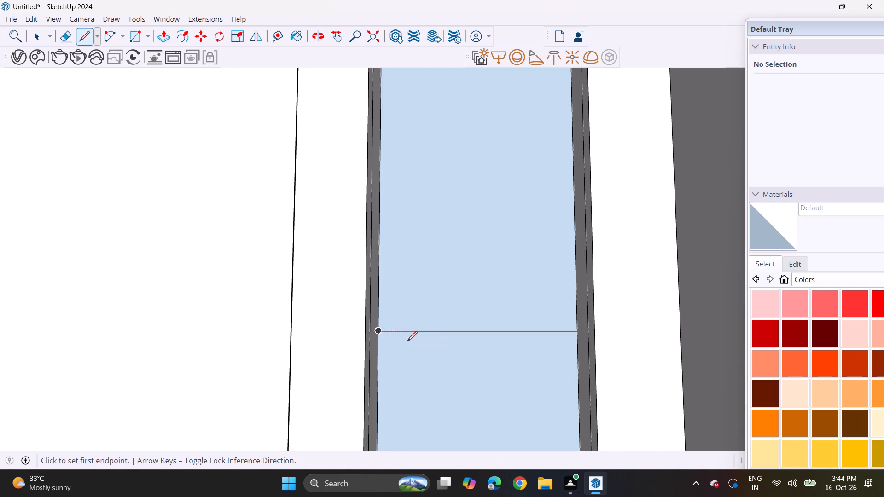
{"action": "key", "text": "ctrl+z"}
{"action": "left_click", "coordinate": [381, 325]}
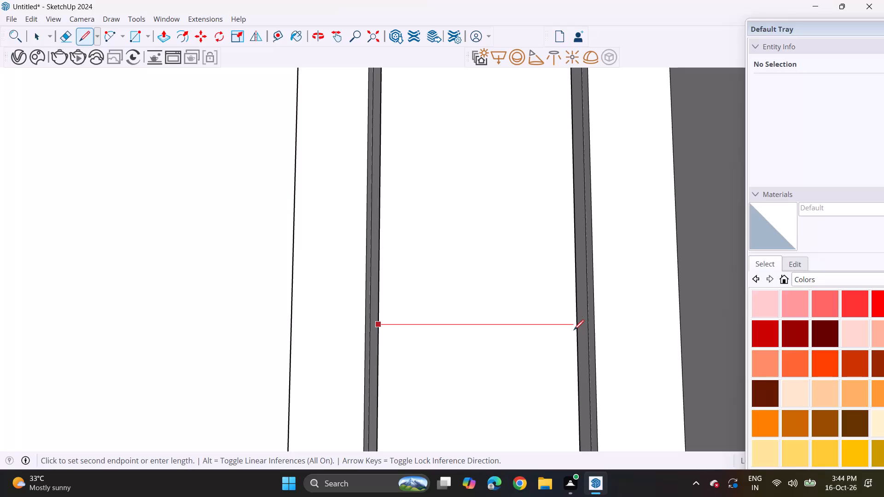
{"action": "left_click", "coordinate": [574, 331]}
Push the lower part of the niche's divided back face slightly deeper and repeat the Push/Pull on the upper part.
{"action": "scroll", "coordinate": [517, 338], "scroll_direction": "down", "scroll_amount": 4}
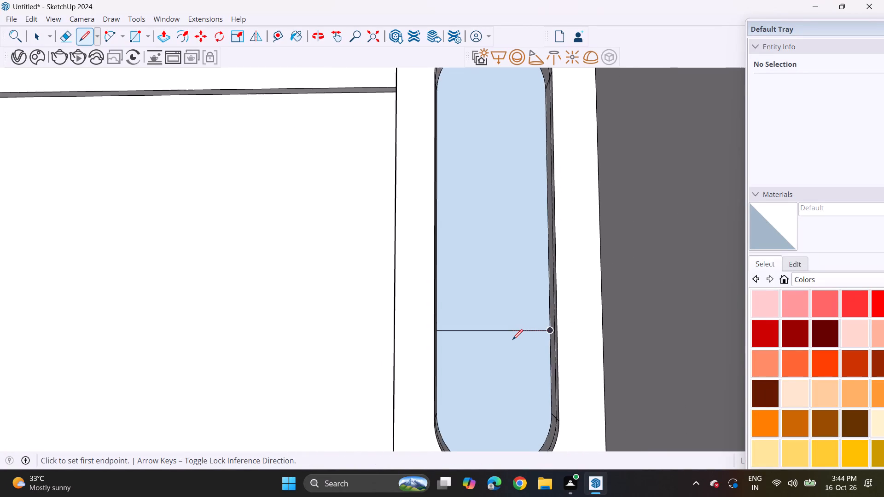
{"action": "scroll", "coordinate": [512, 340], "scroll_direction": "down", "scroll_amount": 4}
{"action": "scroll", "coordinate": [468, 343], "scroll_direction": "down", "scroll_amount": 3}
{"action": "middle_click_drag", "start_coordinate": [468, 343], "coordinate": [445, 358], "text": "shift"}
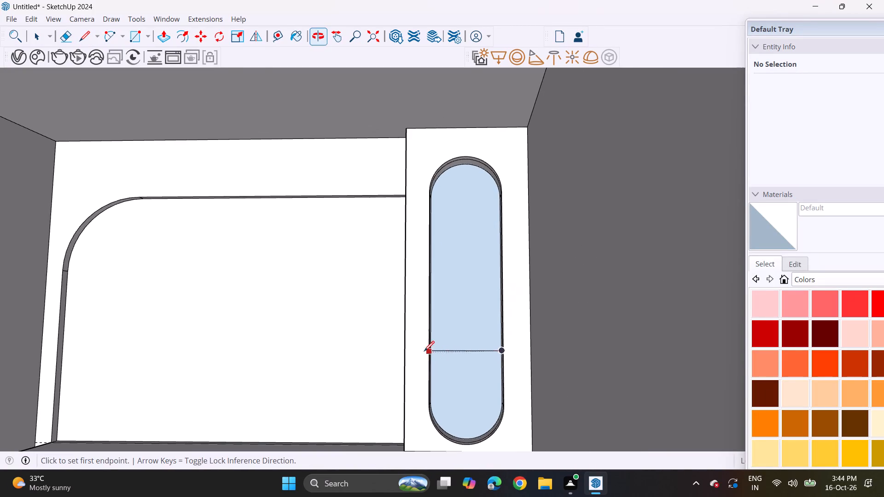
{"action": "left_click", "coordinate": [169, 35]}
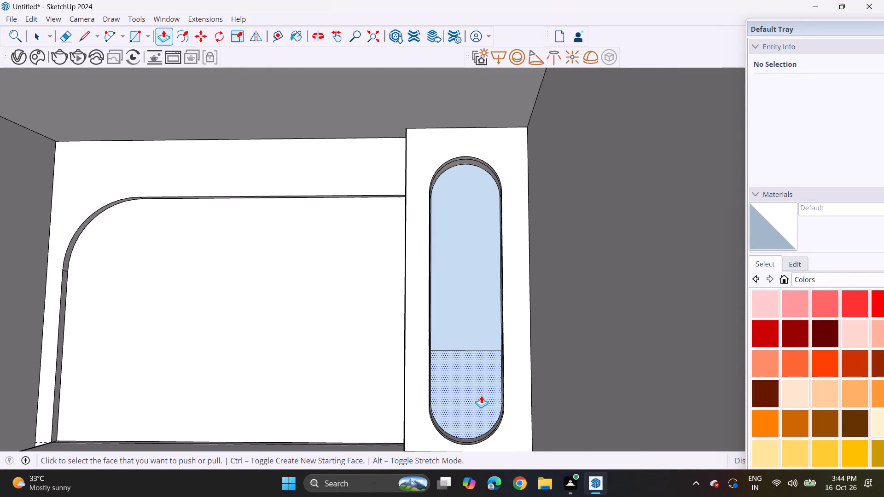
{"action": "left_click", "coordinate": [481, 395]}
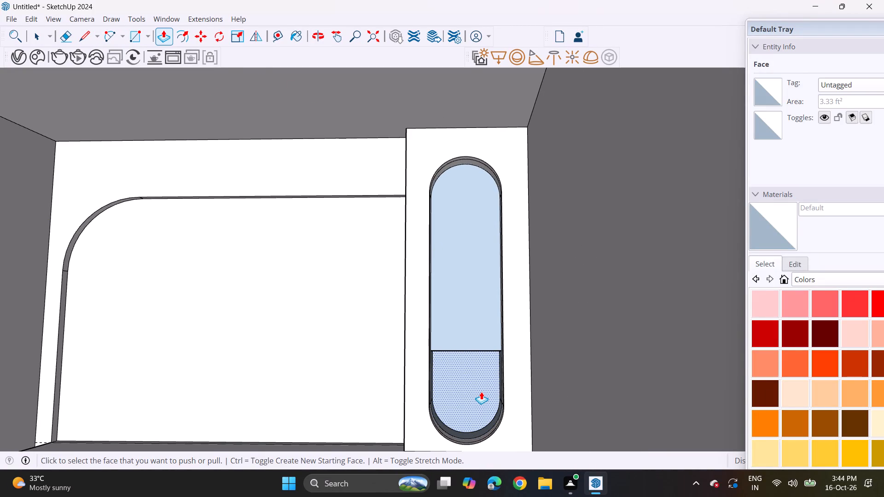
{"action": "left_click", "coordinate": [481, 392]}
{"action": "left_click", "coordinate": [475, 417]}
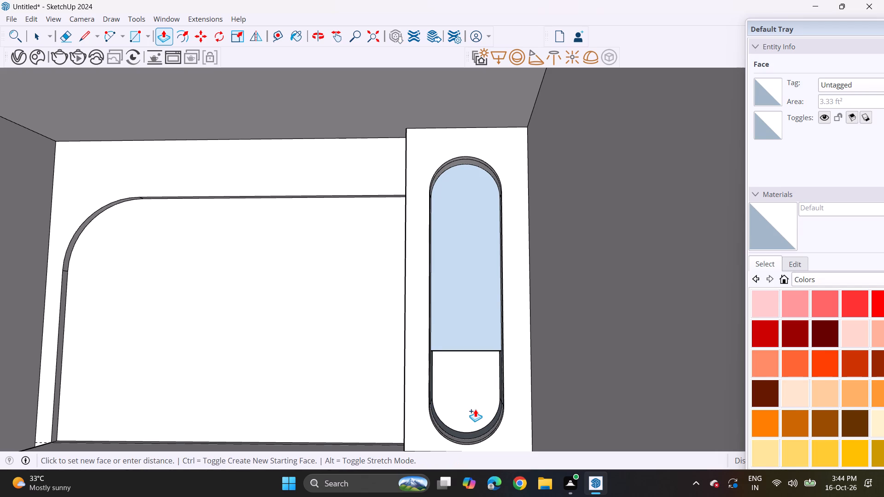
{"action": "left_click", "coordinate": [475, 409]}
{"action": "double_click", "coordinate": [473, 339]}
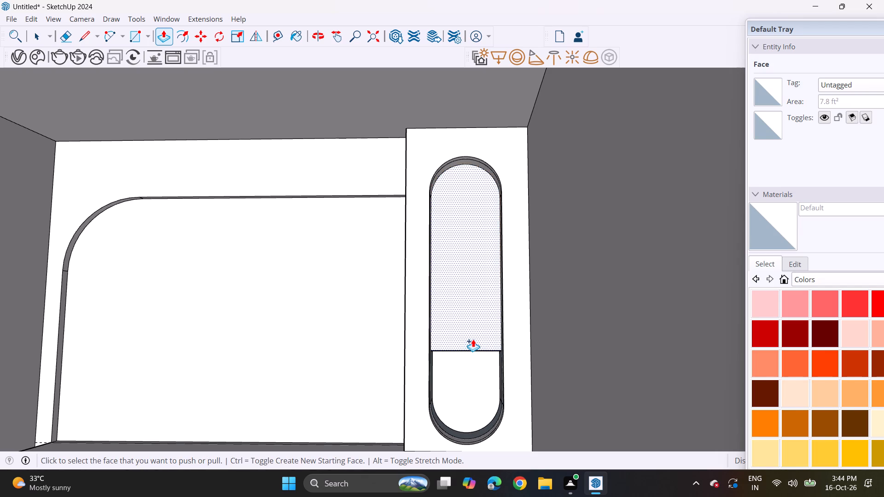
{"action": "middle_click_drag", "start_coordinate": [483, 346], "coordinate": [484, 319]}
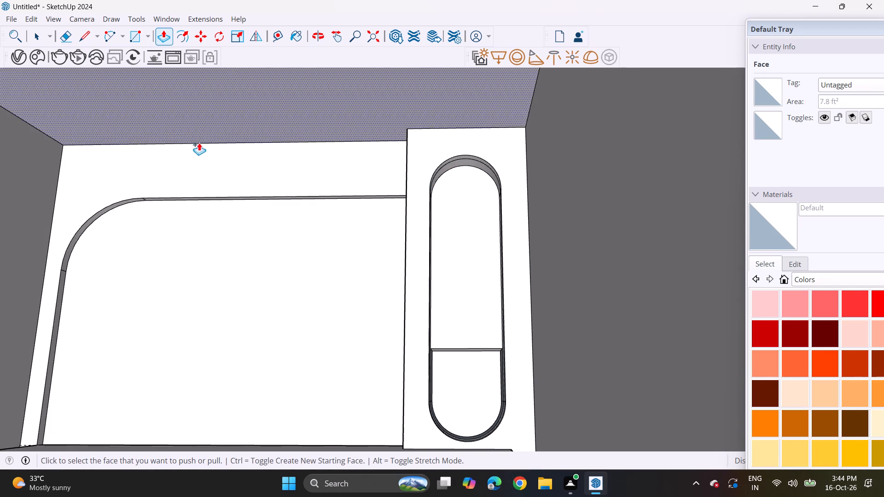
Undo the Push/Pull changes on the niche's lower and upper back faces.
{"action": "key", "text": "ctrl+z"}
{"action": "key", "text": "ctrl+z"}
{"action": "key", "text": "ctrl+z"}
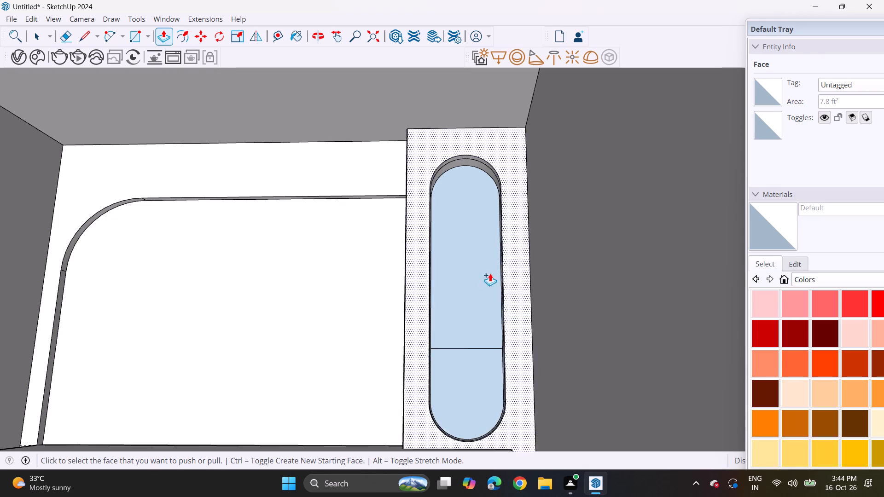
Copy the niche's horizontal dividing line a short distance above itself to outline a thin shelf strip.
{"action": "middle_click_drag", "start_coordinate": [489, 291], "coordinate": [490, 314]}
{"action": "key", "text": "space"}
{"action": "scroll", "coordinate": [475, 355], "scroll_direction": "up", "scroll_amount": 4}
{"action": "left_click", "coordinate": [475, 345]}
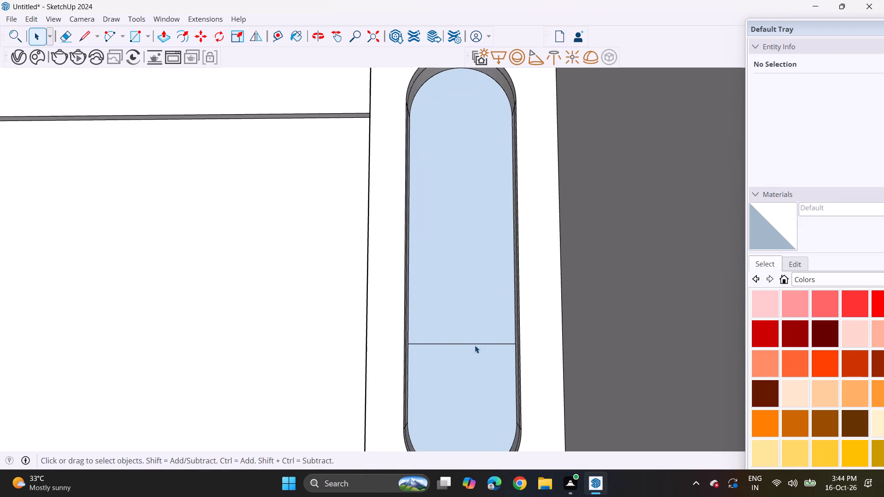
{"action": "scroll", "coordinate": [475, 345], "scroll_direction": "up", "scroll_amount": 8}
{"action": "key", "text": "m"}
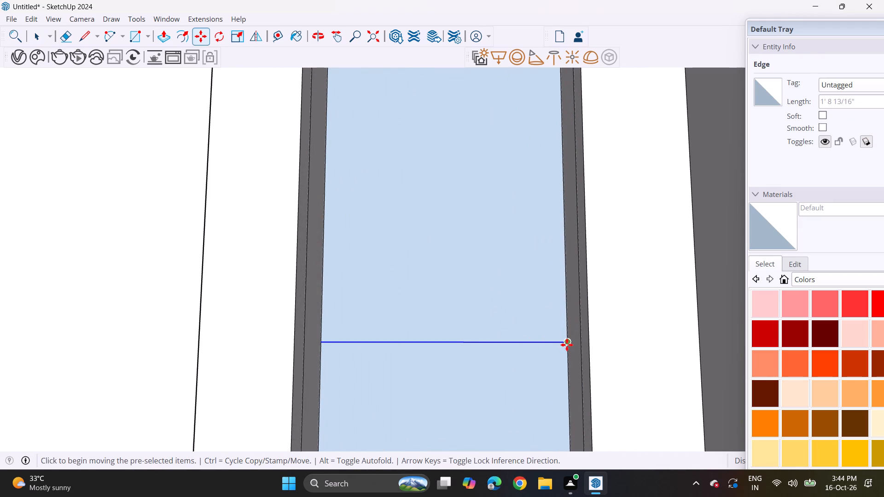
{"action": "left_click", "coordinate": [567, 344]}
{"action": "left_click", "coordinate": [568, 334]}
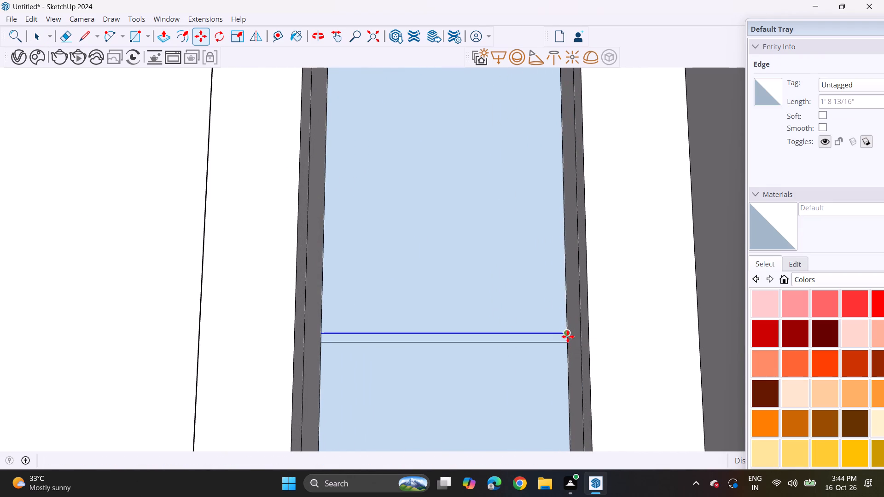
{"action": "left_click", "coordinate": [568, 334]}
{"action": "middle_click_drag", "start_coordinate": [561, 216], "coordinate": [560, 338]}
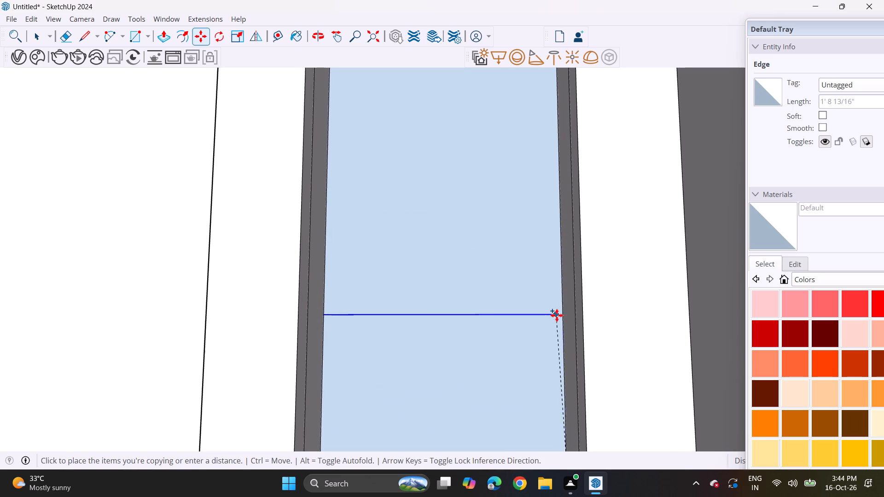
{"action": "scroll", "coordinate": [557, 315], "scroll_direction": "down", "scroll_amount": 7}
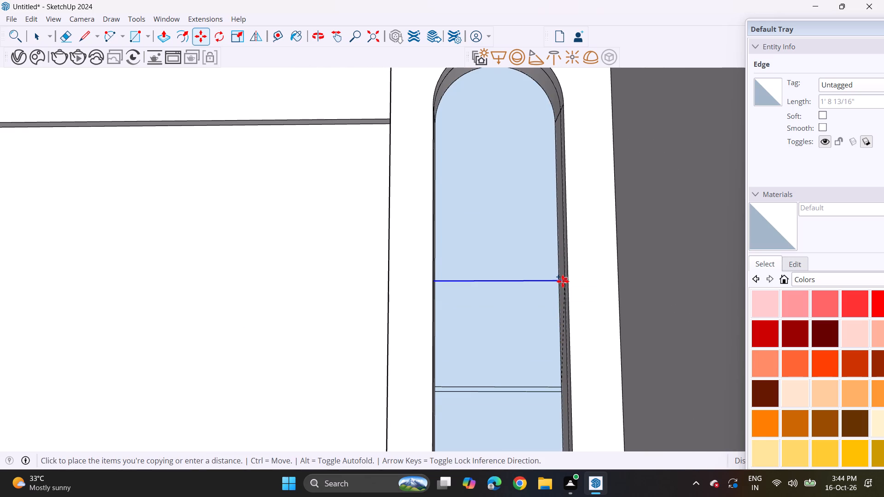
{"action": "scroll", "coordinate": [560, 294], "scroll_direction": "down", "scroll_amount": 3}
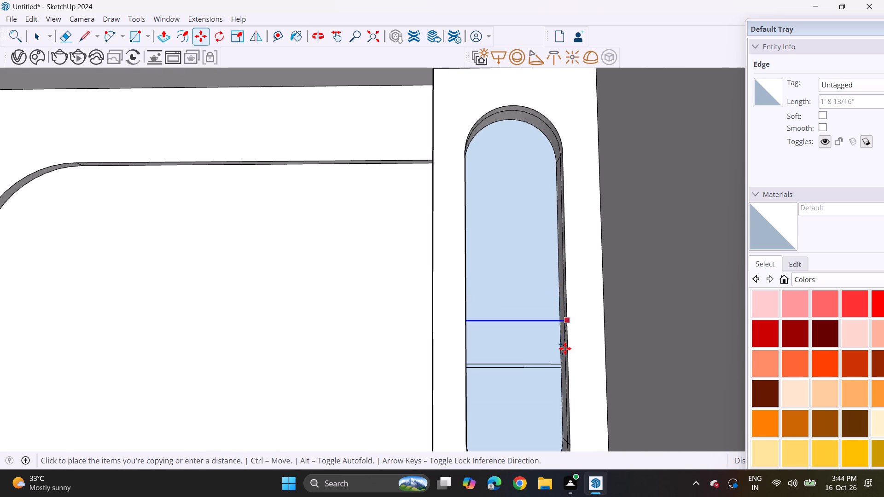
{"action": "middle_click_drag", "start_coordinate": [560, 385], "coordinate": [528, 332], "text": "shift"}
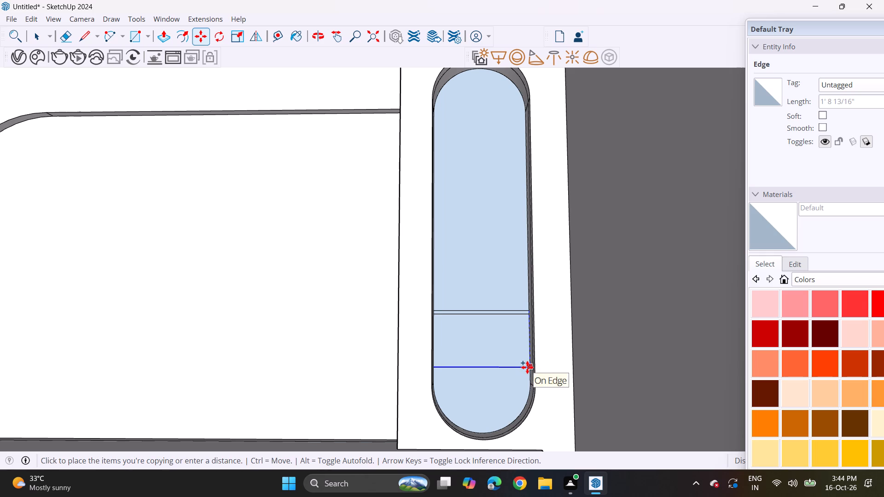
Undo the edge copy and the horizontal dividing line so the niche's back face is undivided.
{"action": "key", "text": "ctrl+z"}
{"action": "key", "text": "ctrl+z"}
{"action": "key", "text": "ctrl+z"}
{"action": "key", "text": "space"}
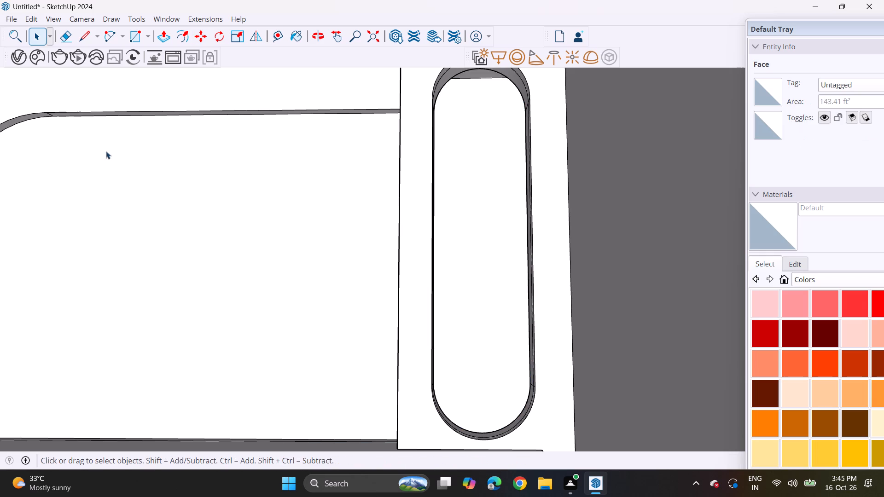
Draw a horizontal line across the capsule niche's back face between its straight edges, just below the top arc.
{"action": "left_click", "coordinate": [84, 36]}
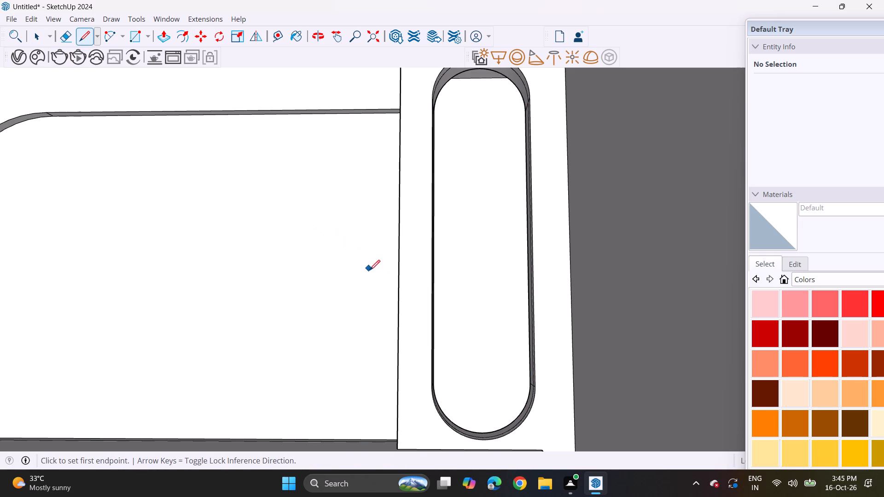
{"action": "middle_click_drag", "start_coordinate": [453, 160], "coordinate": [449, 168]}
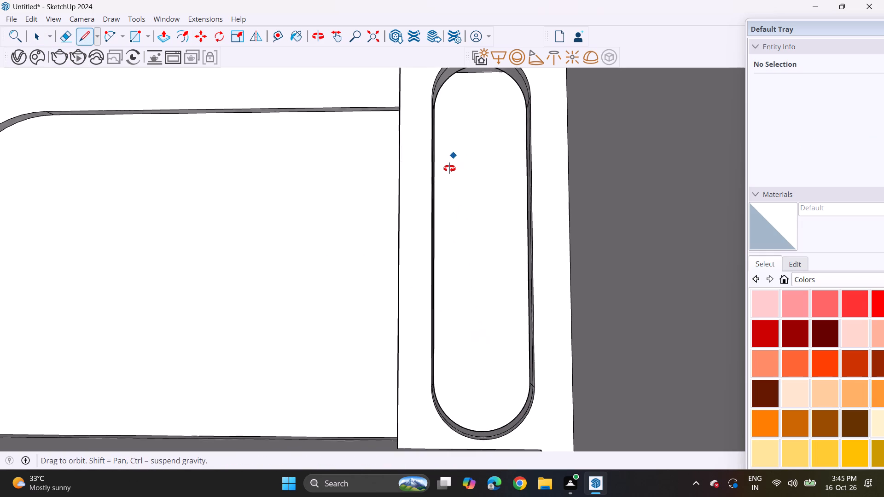
{"action": "middle_click_drag", "start_coordinate": [449, 168], "coordinate": [423, 174]}
{"action": "scroll", "coordinate": [437, 122], "scroll_direction": "up", "scroll_amount": 2}
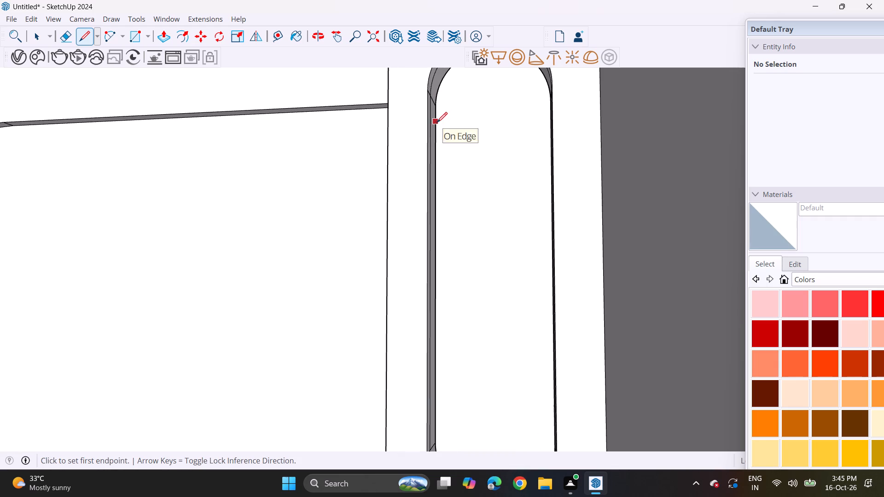
{"action": "left_click", "coordinate": [434, 129]}
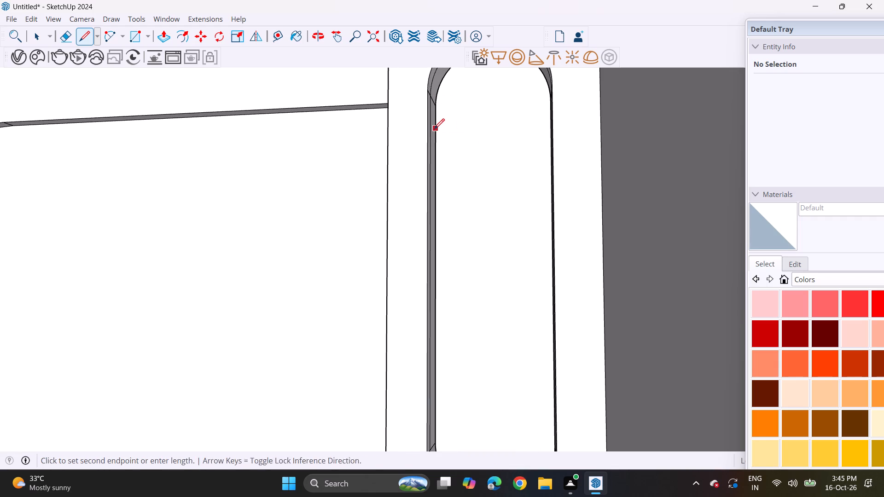
{"action": "middle_click_drag", "start_coordinate": [487, 133], "coordinate": [535, 134]}
{"action": "left_click", "coordinate": [546, 133]}
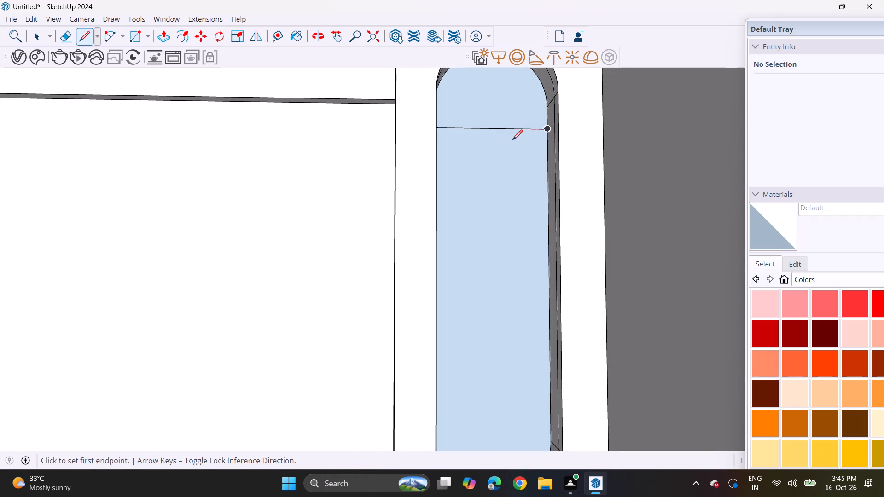
Draw a second horizontal line just below the existing one on the niche's back face, outlining the top shelf strip.
{"action": "middle_click_drag", "start_coordinate": [507, 150], "coordinate": [481, 178]}
{"action": "scroll", "coordinate": [436, 149], "scroll_direction": "up", "scroll_amount": 7}
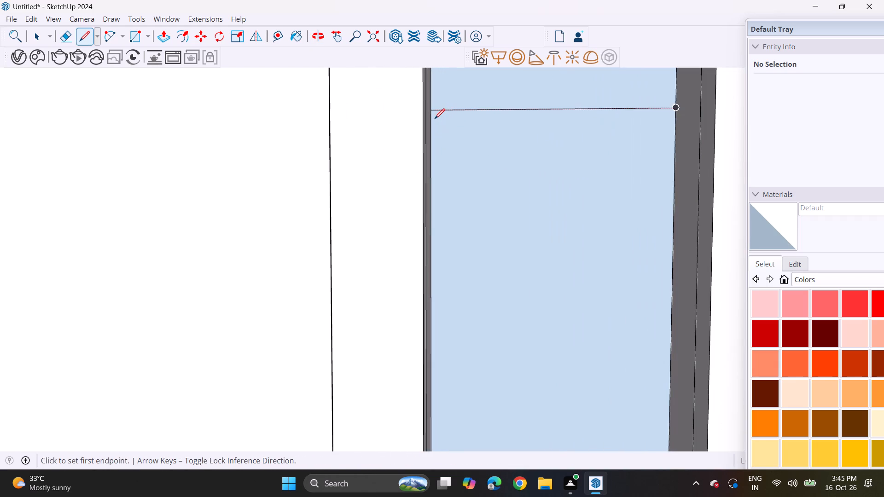
{"action": "left_click", "coordinate": [434, 127]}
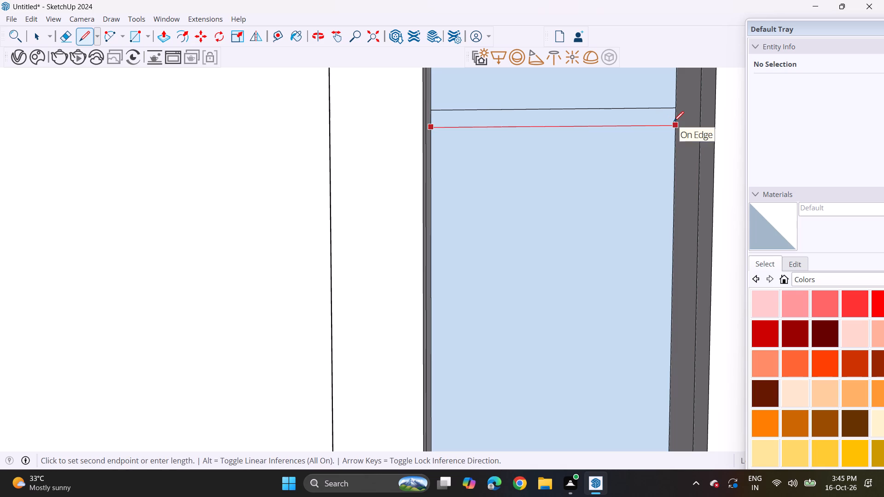
{"action": "left_click", "coordinate": [674, 121]}
Draw two closely spaced horizontal lines across the niche's back face below the top strip, outlining a second shelf strip.
{"action": "scroll", "coordinate": [491, 199], "scroll_direction": "down", "scroll_amount": 9}
{"action": "middle_click_drag", "start_coordinate": [502, 252], "coordinate": [458, 211], "text": "shift"}
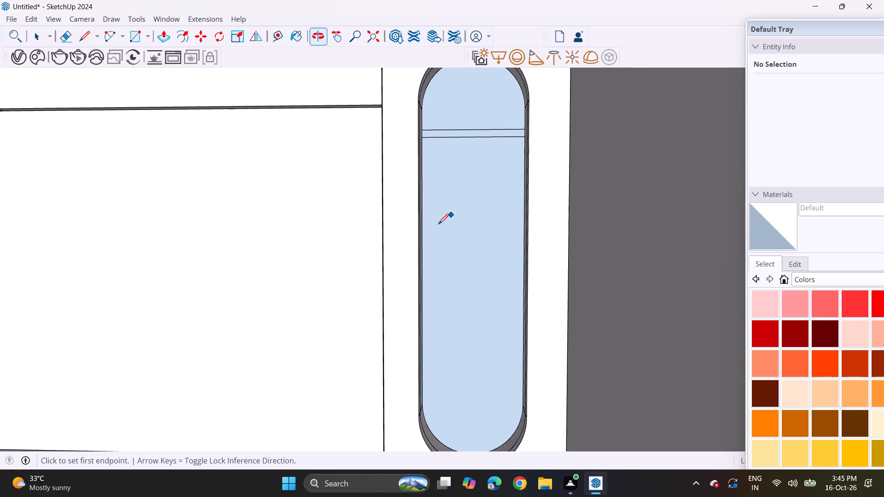
{"action": "middle_click_drag", "start_coordinate": [429, 214], "coordinate": [416, 209]}
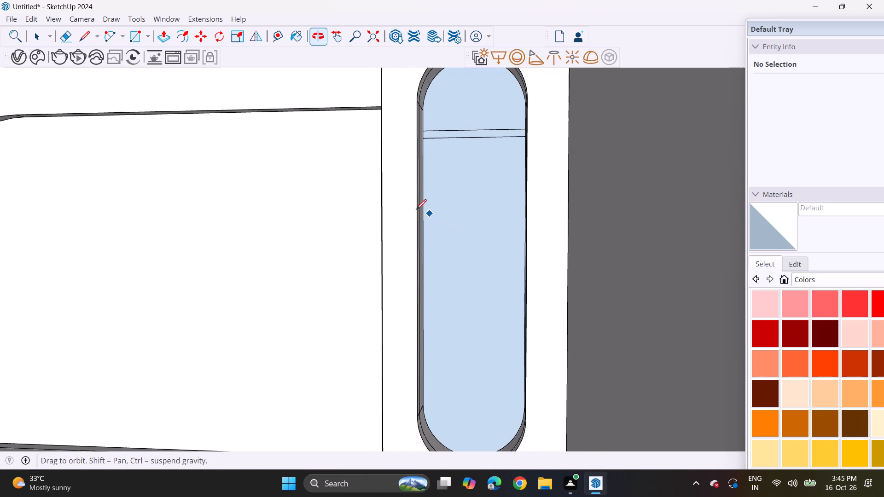
{"action": "scroll", "coordinate": [419, 194], "scroll_direction": "up", "scroll_amount": 3}
{"action": "left_click", "coordinate": [426, 186]}
{"action": "middle_click_drag", "start_coordinate": [515, 188], "coordinate": [551, 186]}
{"action": "scroll", "coordinate": [515, 188], "scroll_direction": "up", "scroll_amount": 1}
{"action": "left_click", "coordinate": [559, 184]}
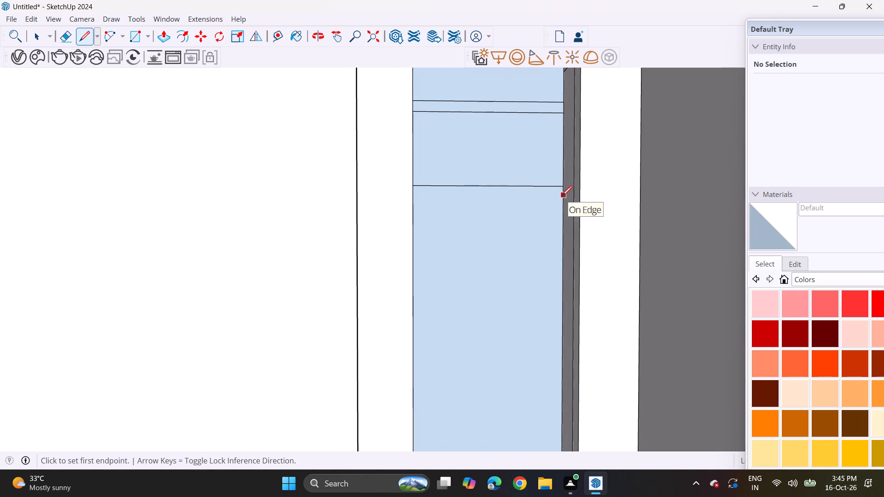
{"action": "left_click", "coordinate": [562, 196]}
{"action": "middle_click_drag", "start_coordinate": [471, 204], "coordinate": [415, 204]}
{"action": "left_click", "coordinate": [420, 202]}
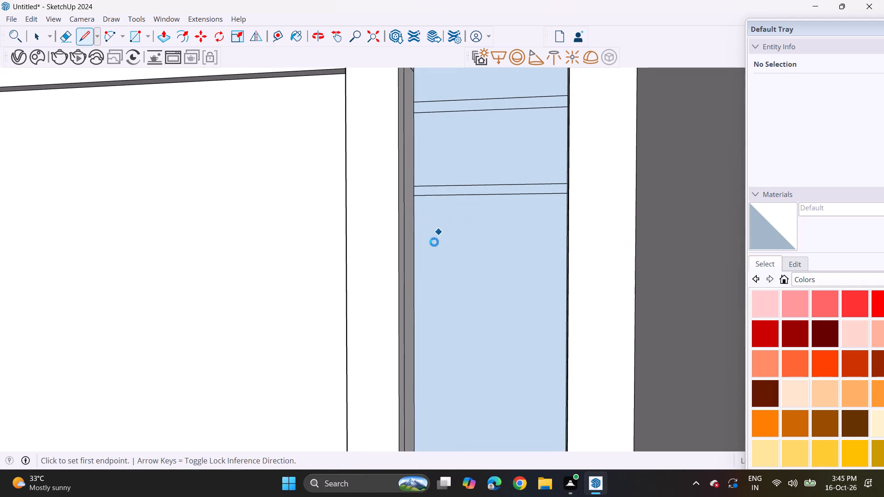
Draw another pair of closely spaced horizontal lines below the second strip, outlining a third shelf strip of similar thickness.
{"action": "left_click", "coordinate": [415, 273]}
{"action": "middle_click_drag", "start_coordinate": [452, 282], "coordinate": [499, 272]}
{"action": "left_click", "coordinate": [562, 275]}
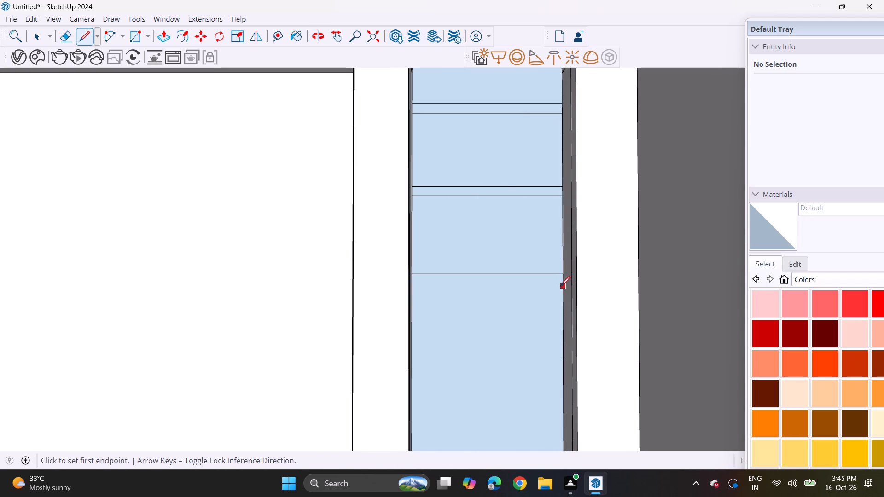
{"action": "left_click", "coordinate": [561, 285]}
{"action": "middle_click_drag", "start_coordinate": [445, 288], "coordinate": [415, 293]}
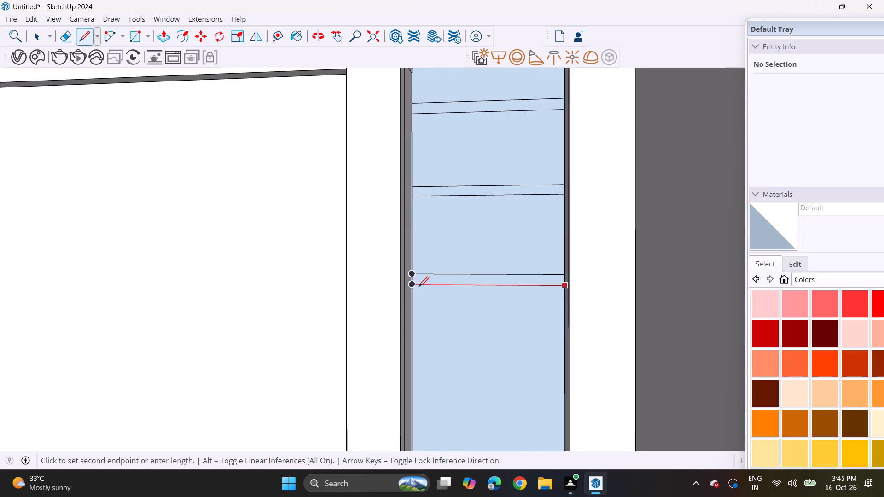
{"action": "left_click", "coordinate": [419, 287]}
Draw a fourth shelf strip with two horizontal lines between the third strip and the niche's bottom arc.
{"action": "scroll", "coordinate": [414, 303], "scroll_direction": "down", "scroll_amount": 3}
{"action": "middle_click_drag", "start_coordinate": [430, 332], "coordinate": [427, 276]}
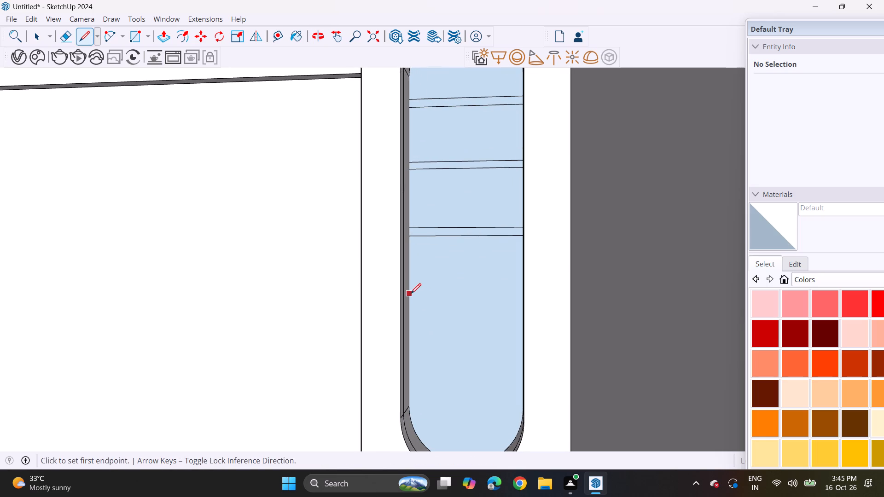
{"action": "left_click", "coordinate": [410, 303]}
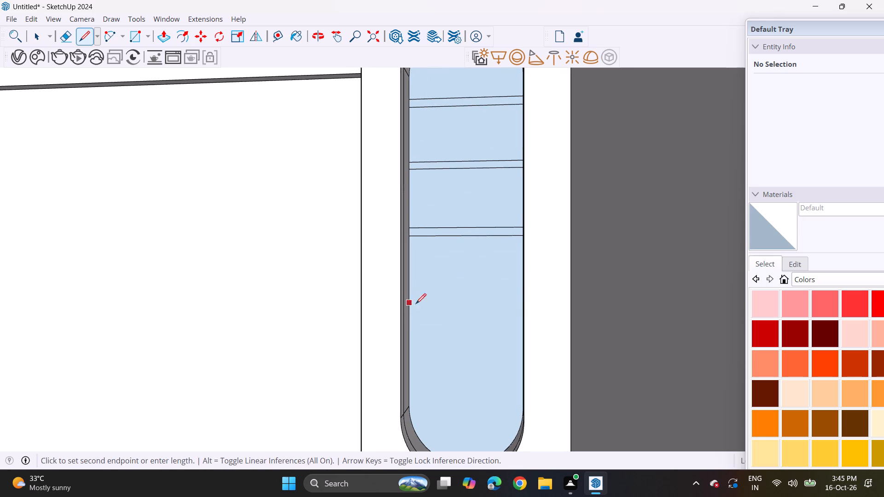
{"action": "middle_click_drag", "start_coordinate": [515, 305], "coordinate": [535, 301]}
{"action": "left_click", "coordinate": [521, 304]}
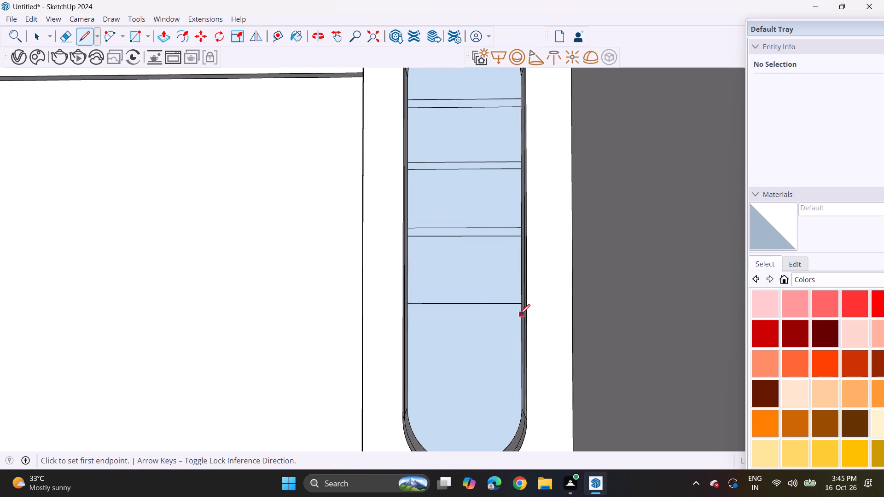
{"action": "left_click", "coordinate": [520, 314]}
{"action": "left_click", "coordinate": [413, 319]}
Push/Pull the four shelf strips out from the niche's back face, flush with the column's front face.
{"action": "scroll", "coordinate": [423, 306], "scroll_direction": "down", "scroll_amount": 3}
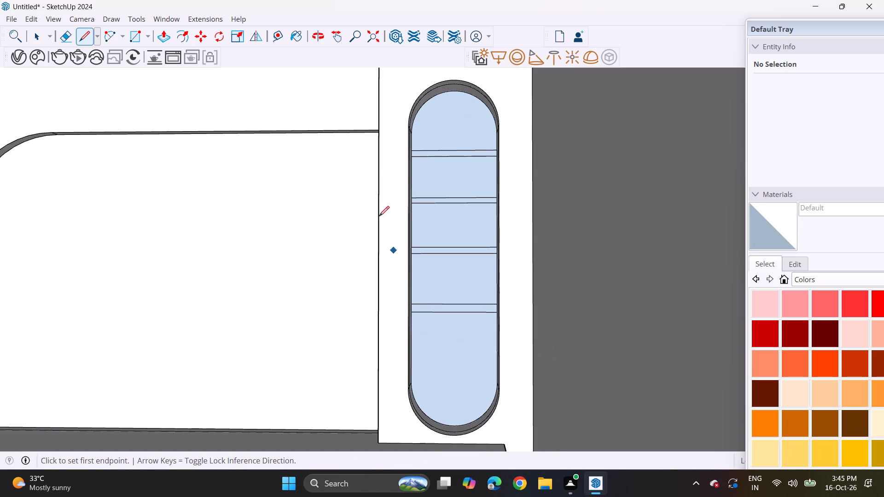
{"action": "left_click_drag", "start_coordinate": [159, 42], "coordinate": [166, 48]}
{"action": "left_click", "coordinate": [167, 31]}
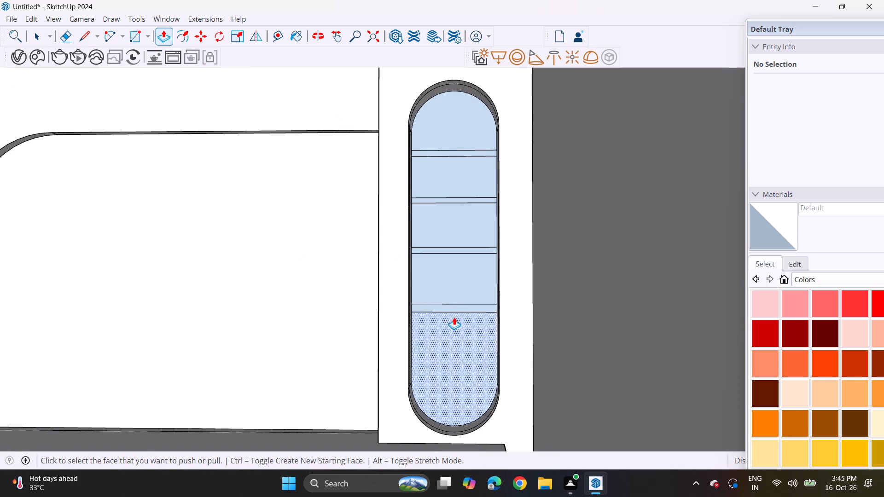
{"action": "left_click", "coordinate": [460, 307]}
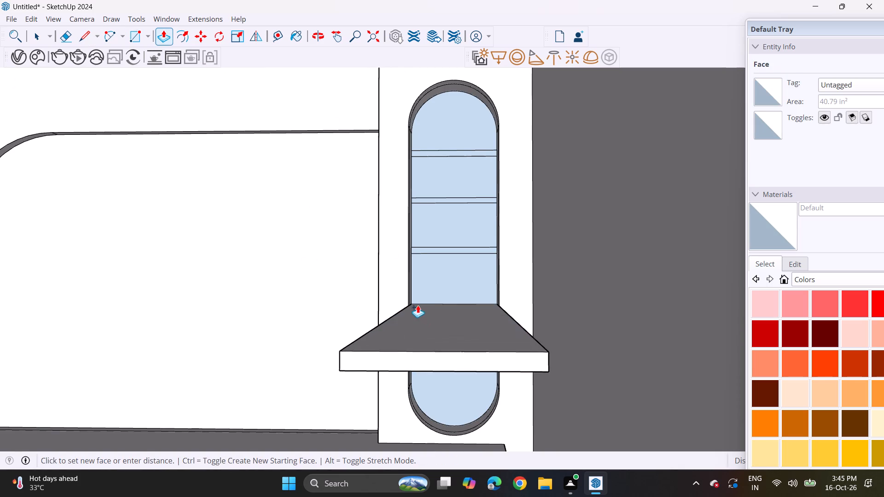
{"action": "left_click", "coordinate": [406, 294]}
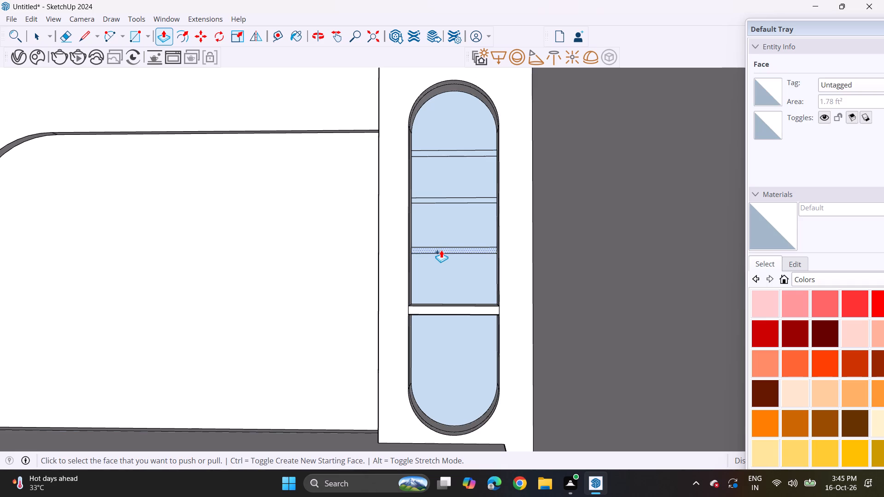
{"action": "double_click", "coordinate": [441, 250]}
{"action": "double_click", "coordinate": [455, 200]}
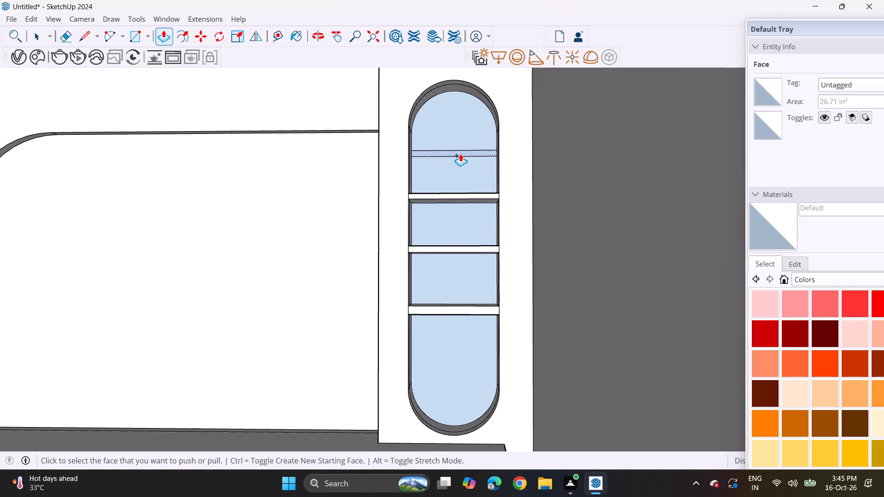
{"action": "double_click", "coordinate": [460, 154]}
Push/Pull the top compartment's back face slightly forward and repeat the same offset on the four compartments below.
{"action": "middle_click_drag", "start_coordinate": [459, 123], "coordinate": [459, 136]}
{"action": "left_click", "coordinate": [458, 128]}
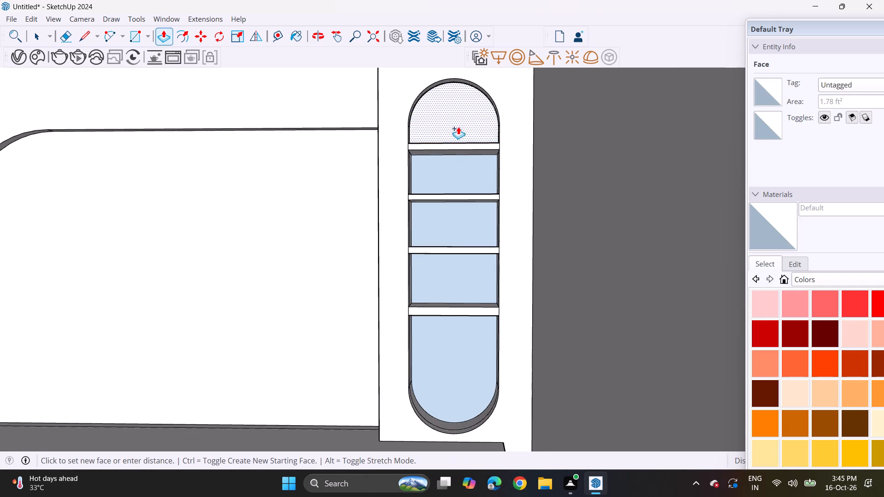
{"action": "left_click", "coordinate": [460, 137]}
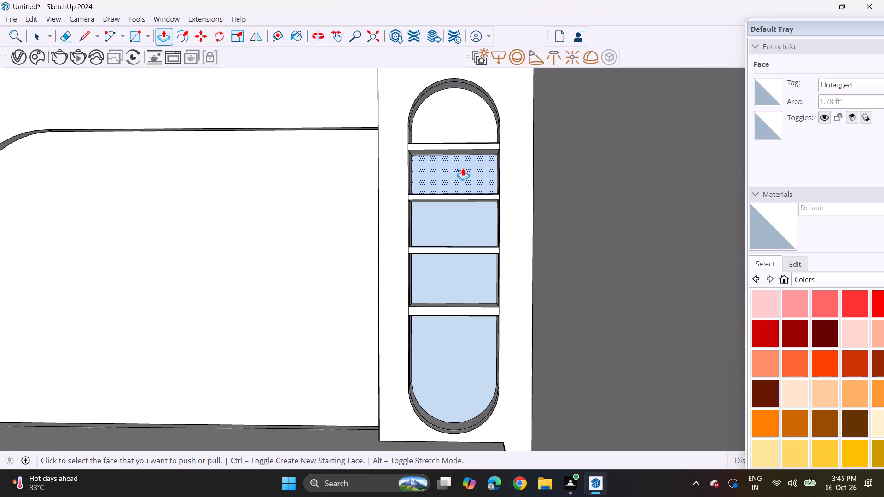
{"action": "double_click", "coordinate": [463, 168]}
{"action": "double_click", "coordinate": [455, 243]}
{"action": "double_click", "coordinate": [454, 271]}
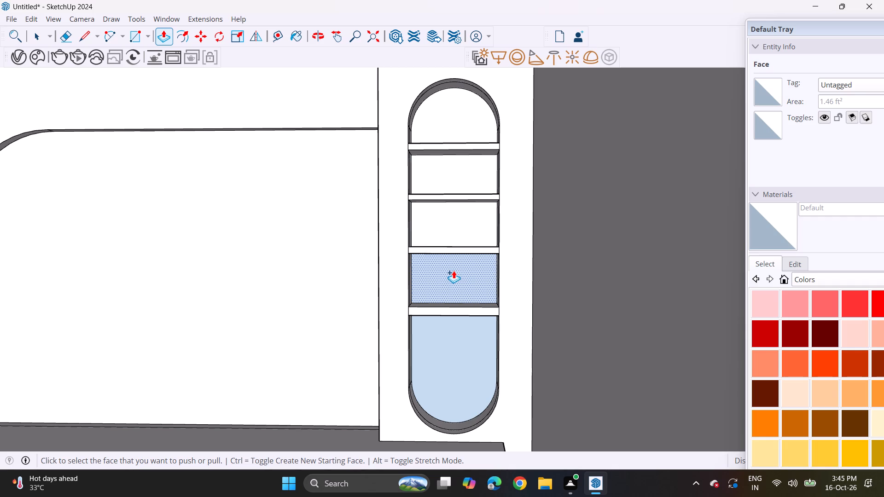
{"action": "double_click", "coordinate": [448, 341]}
Draw a narrow vertical rectangle on the back wall beside the column, from the ceiling down to the rounded recess's top edge.
{"action": "scroll", "coordinate": [448, 344], "scroll_direction": "down", "scroll_amount": 2}
{"action": "middle_click_drag", "start_coordinate": [430, 359], "coordinate": [492, 359], "text": "shift"}
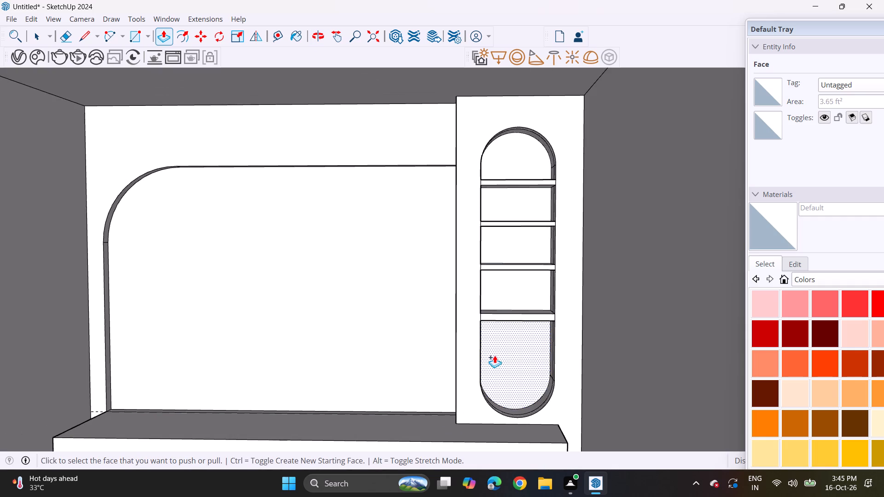
{"action": "scroll", "coordinate": [494, 355], "scroll_direction": "down", "scroll_amount": 2}
{"action": "middle_click_drag", "start_coordinate": [450, 376], "coordinate": [499, 346], "text": "shift"}
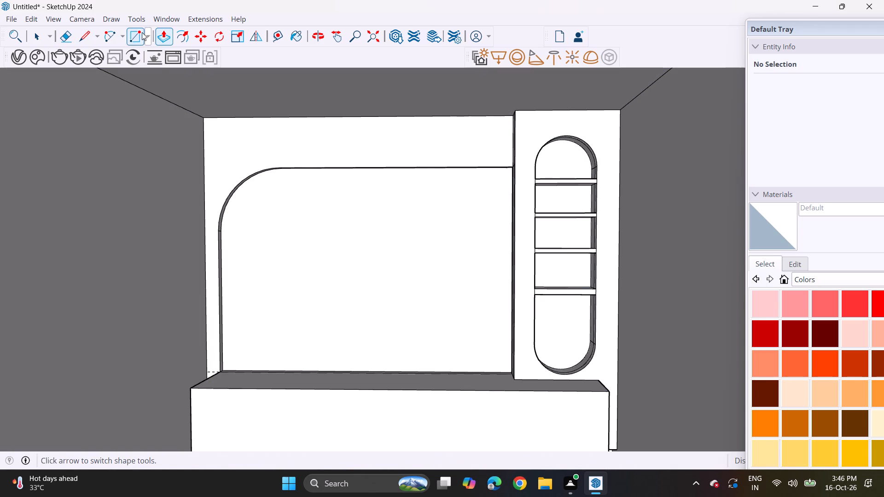
{"action": "left_click", "coordinate": [131, 37]}
{"action": "scroll", "coordinate": [498, 210], "scroll_direction": "up", "scroll_amount": 2}
{"action": "middle_click_drag", "start_coordinate": [500, 191], "coordinate": [535, 175]}
{"action": "scroll", "coordinate": [500, 191], "scroll_direction": "up", "scroll_amount": 1}
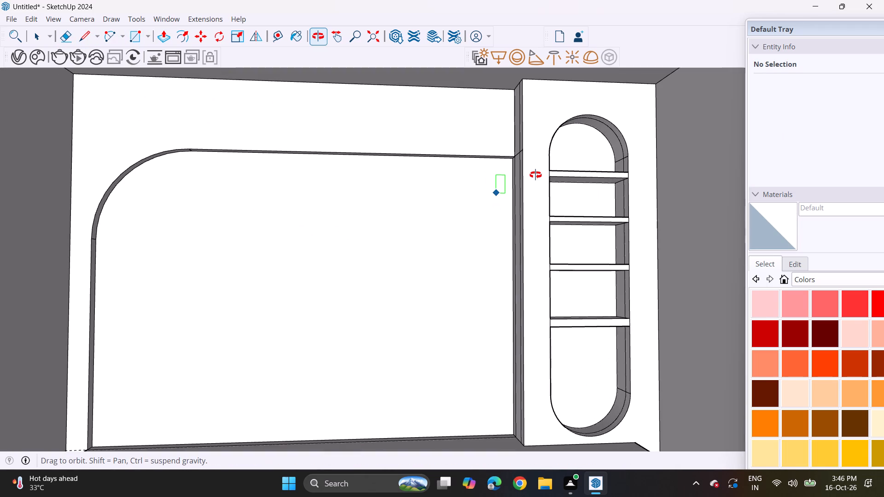
{"action": "middle_click_drag", "start_coordinate": [535, 175], "coordinate": [544, 180]}
{"action": "scroll", "coordinate": [508, 117], "scroll_direction": "up", "scroll_amount": 2}
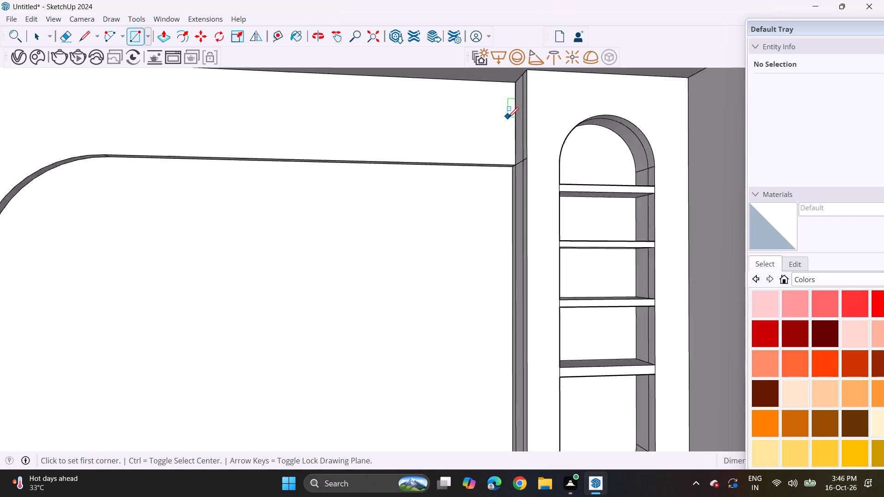
{"action": "scroll", "coordinate": [508, 117], "scroll_direction": "up", "scroll_amount": 2}
{"action": "scroll", "coordinate": [506, 101], "scroll_direction": "down", "scroll_amount": 1}
{"action": "middle_click_drag", "start_coordinate": [520, 138], "coordinate": [522, 161], "text": "shift"}
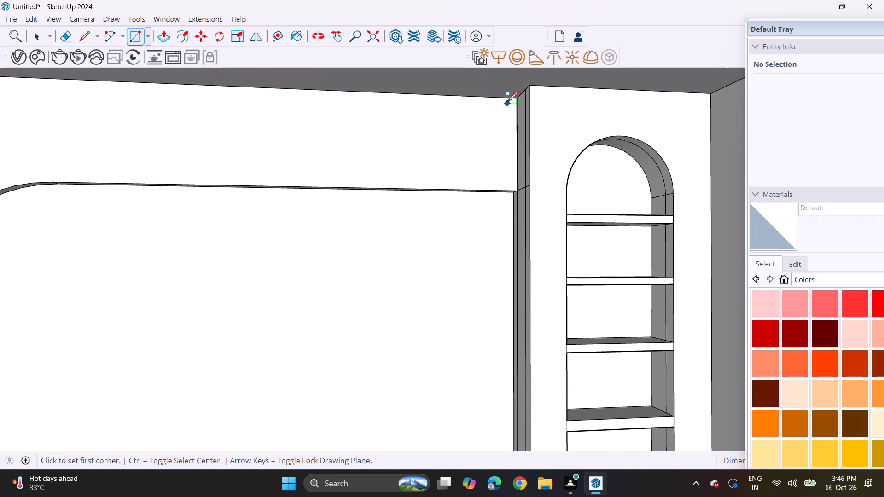
{"action": "left_click", "coordinate": [515, 100]}
{"action": "scroll", "coordinate": [508, 184], "scroll_direction": "up", "scroll_amount": 7}
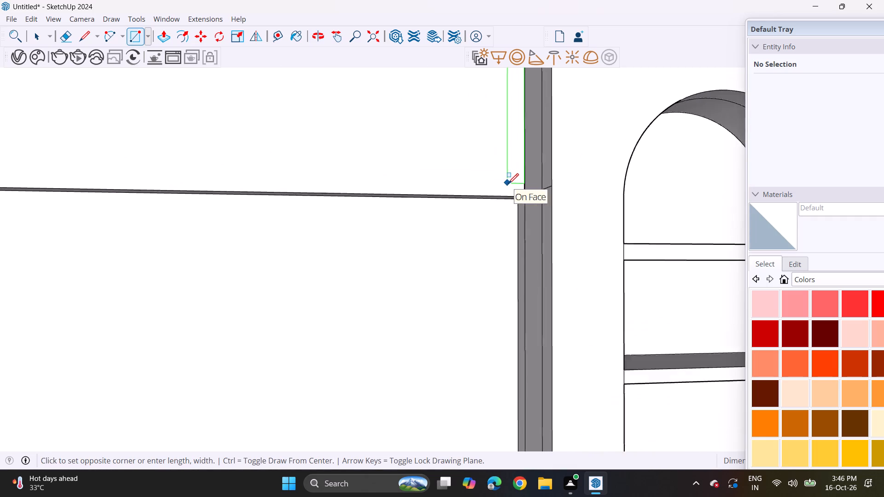
{"action": "left_click", "coordinate": [513, 198]}
Copy the narrow vertical rectangle along the wall away from the column, leaving a small gap beside the original.
{"action": "middle_click_drag", "start_coordinate": [518, 192], "coordinate": [472, 207]}
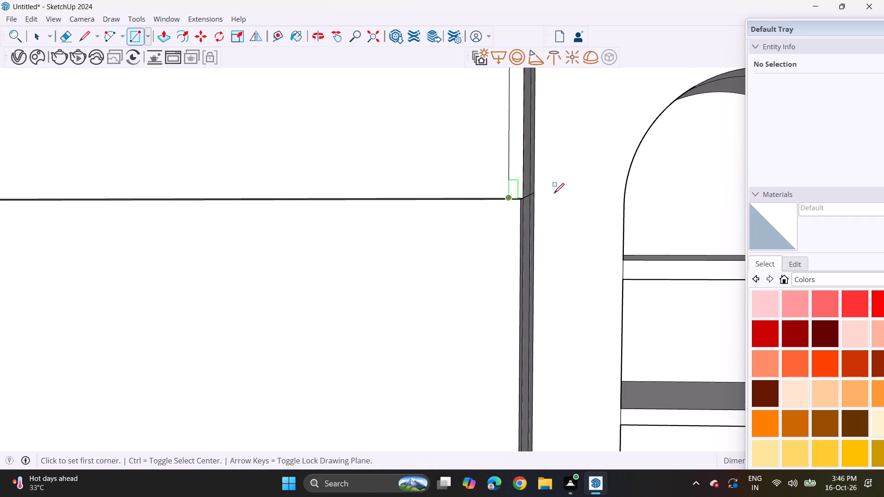
{"action": "key", "text": "space"}
{"action": "double_click", "coordinate": [521, 189]}
{"action": "key", "text": "m"}
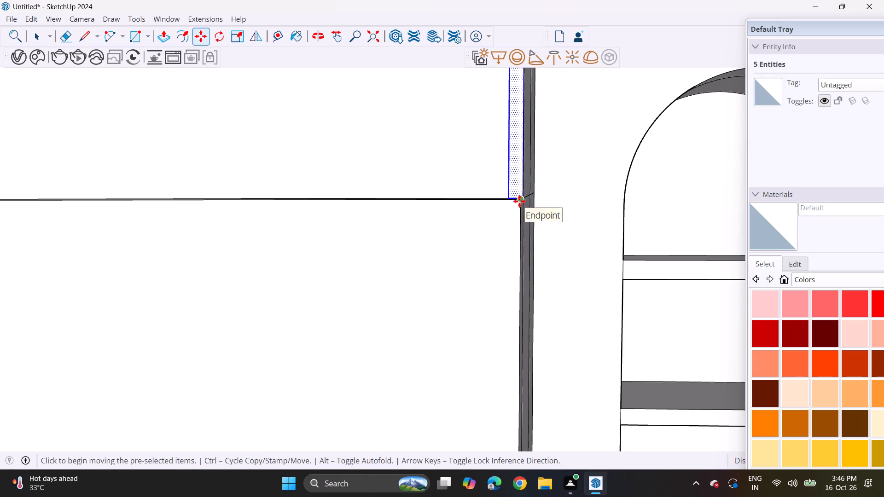
{"action": "left_click", "coordinate": [520, 199]}
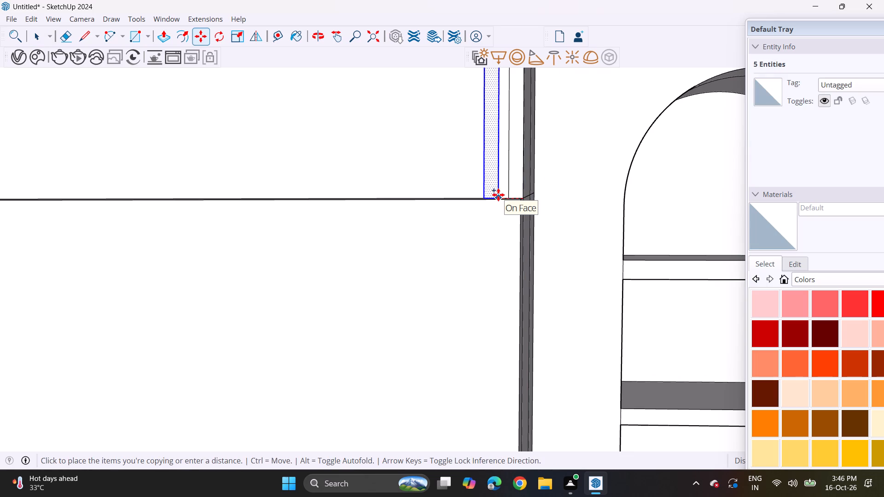
{"action": "scroll", "coordinate": [498, 195], "scroll_direction": "up", "scroll_amount": 8}
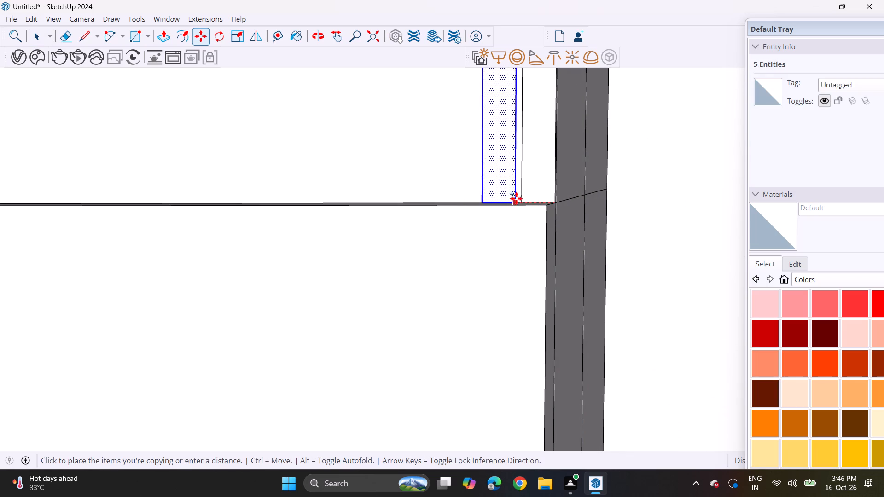
{"action": "left_click", "coordinate": [512, 197]}
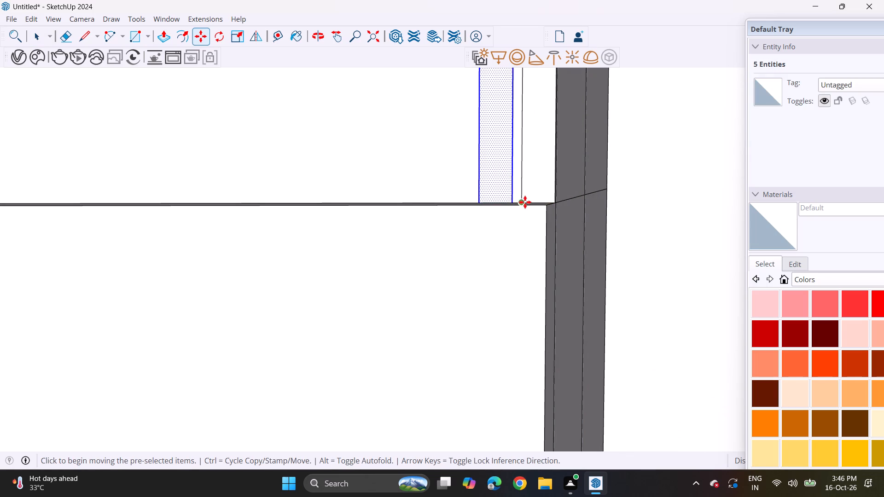
Copy the narrow strip above the recess six more times along the back wall away from the column, keeping the same small gap.
{"action": "left_click", "coordinate": [525, 202]}
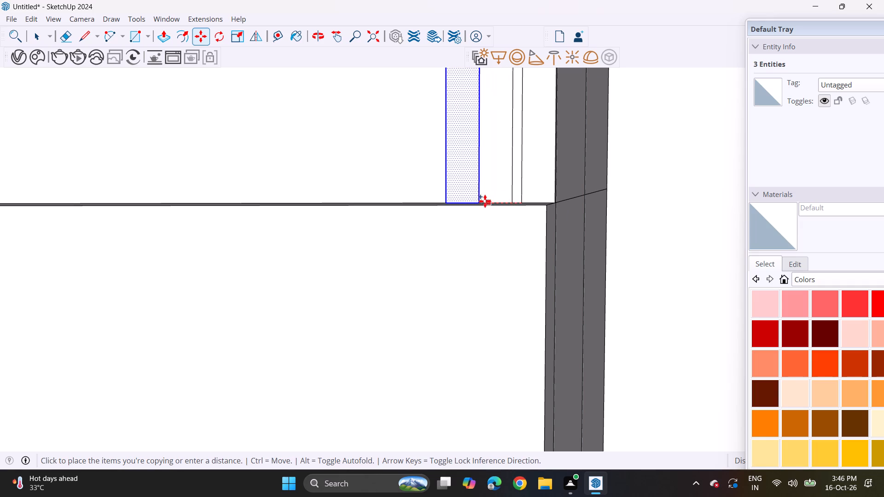
{"action": "left_click", "coordinate": [481, 202]}
{"action": "left_click", "coordinate": [482, 207]}
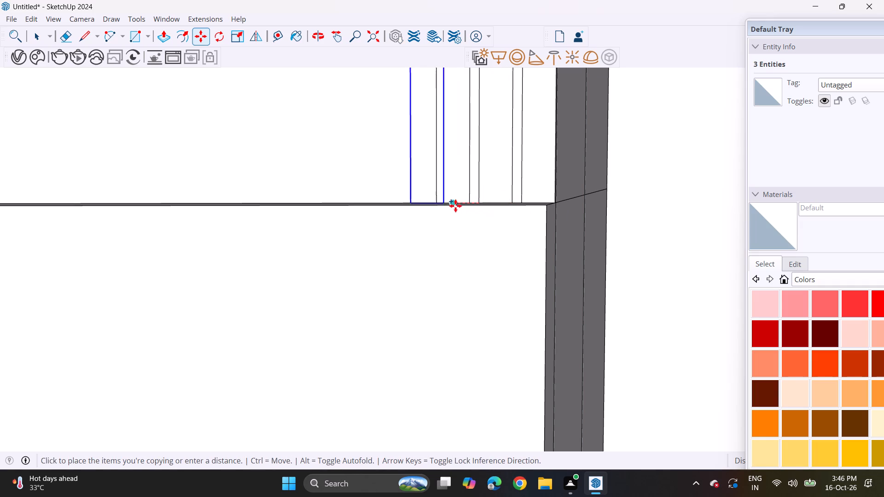
{"action": "left_click", "coordinate": [442, 202]}
{"action": "left_click", "coordinate": [437, 202]}
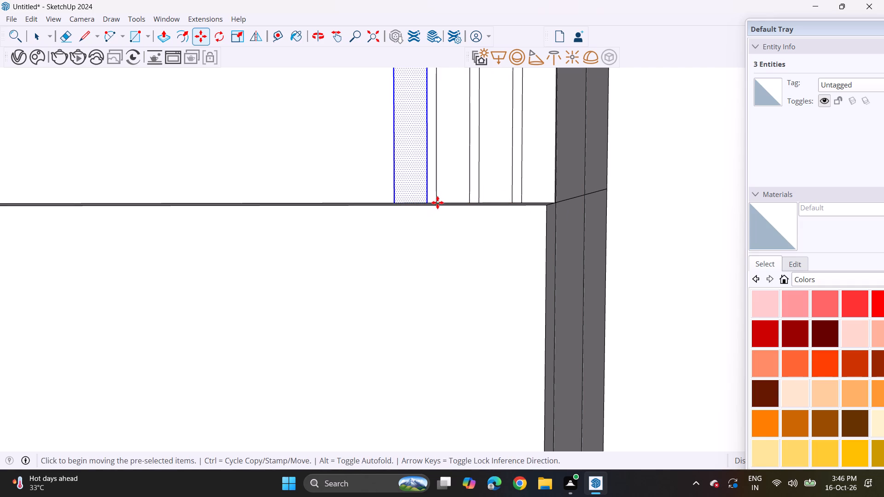
{"action": "left_click", "coordinate": [400, 202]}
{"action": "left_click", "coordinate": [394, 202]}
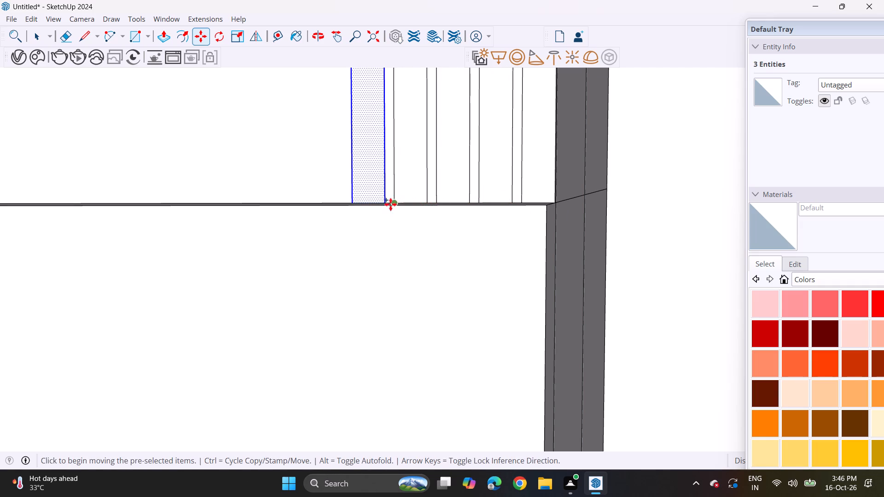
{"action": "left_click", "coordinate": [354, 202]}
{"action": "left_click", "coordinate": [352, 201]}
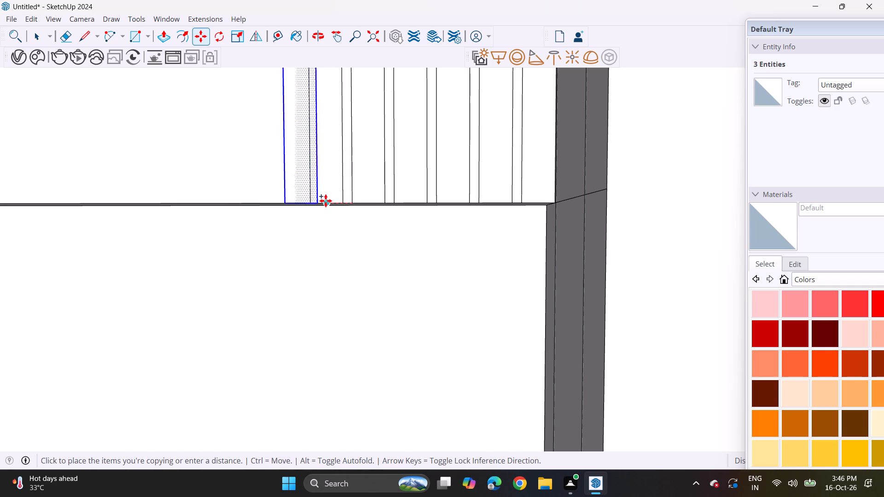
{"action": "left_click", "coordinate": [314, 201]}
{"action": "left_click", "coordinate": [309, 203]}
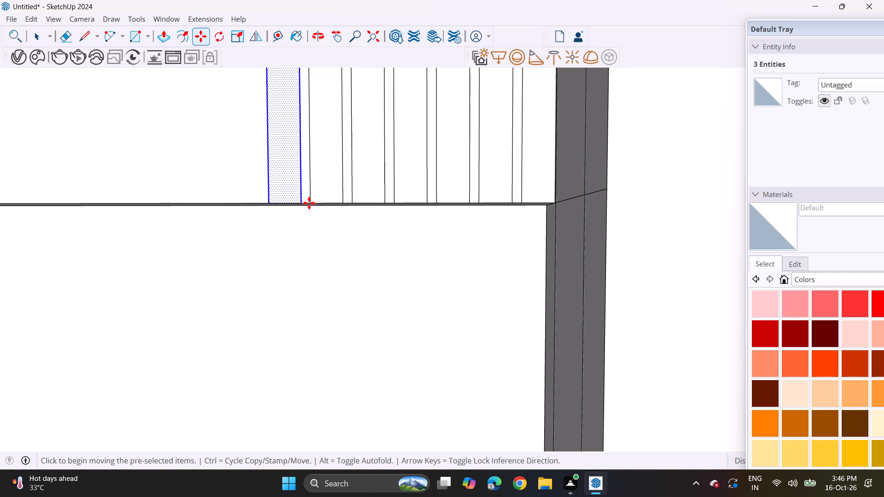
{"action": "left_click", "coordinate": [268, 200]}
Draw a narrow vertical rectangle on the rounded recess's back face beside the column, from the recess's top edge down to its bottom edge.
{"action": "scroll", "coordinate": [316, 210], "scroll_direction": "down", "scroll_amount": 8}
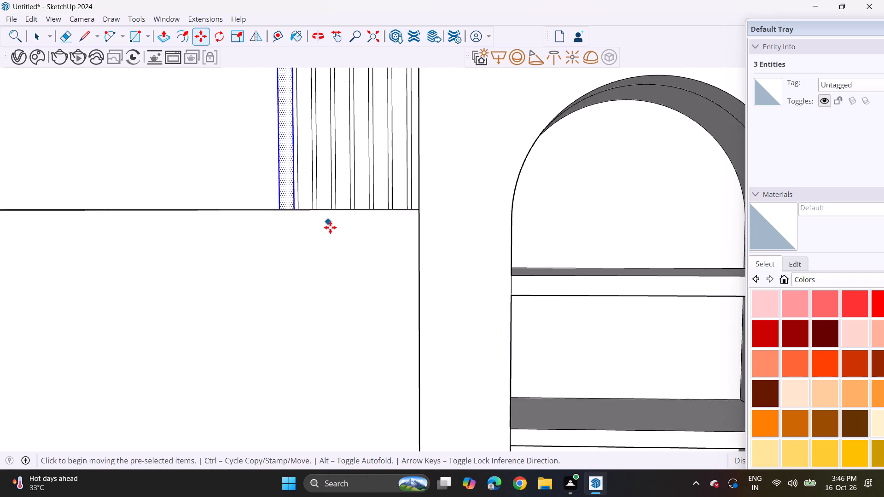
{"action": "scroll", "coordinate": [330, 227], "scroll_direction": "down", "scroll_amount": 9}
{"action": "middle_click_drag", "start_coordinate": [333, 244], "coordinate": [409, 192], "text": "shift"}
{"action": "key", "text": "space"}
{"action": "left_click", "coordinate": [399, 235]}
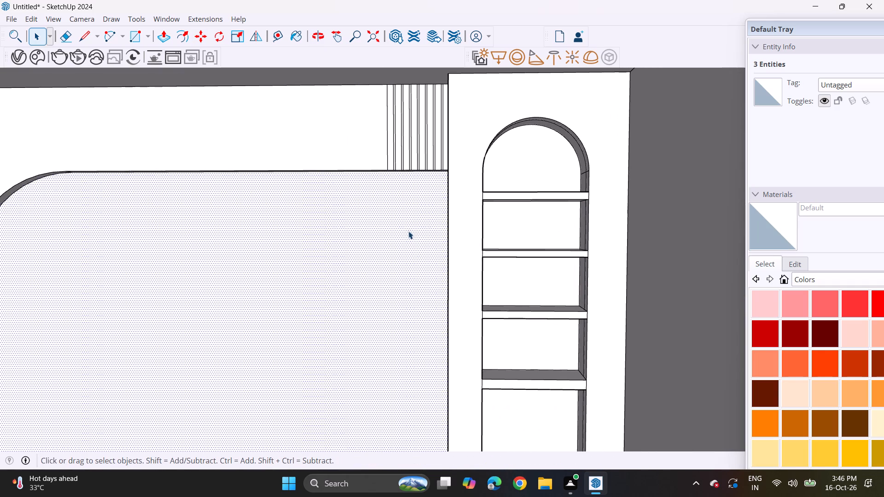
{"action": "middle_click_drag", "start_coordinate": [411, 225], "coordinate": [507, 197]}
{"action": "scroll", "coordinate": [436, 207], "scroll_direction": "up", "scroll_amount": 2}
{"action": "middle_click_drag", "start_coordinate": [430, 218], "coordinate": [444, 169], "text": "shift"}
{"action": "scroll", "coordinate": [444, 169], "scroll_direction": "up", "scroll_amount": 2}
{"action": "left_click", "coordinate": [139, 35]}
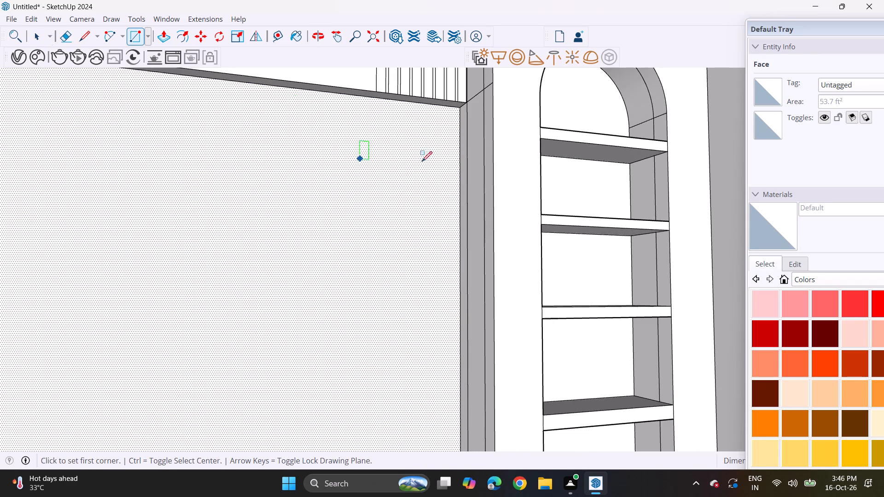
{"action": "left_click", "coordinate": [462, 109]}
{"action": "scroll", "coordinate": [413, 242], "scroll_direction": "down", "scroll_amount": 2}
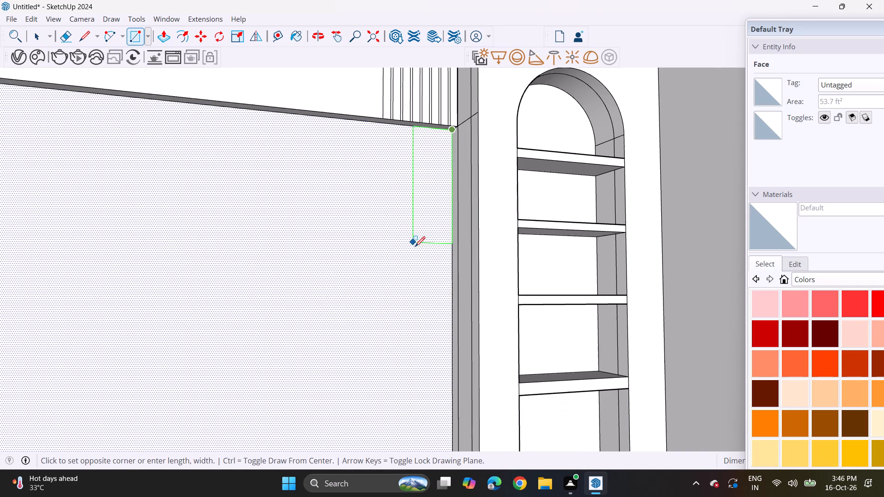
{"action": "middle_click_drag", "start_coordinate": [414, 299], "coordinate": [396, 143], "text": "shift"}
{"action": "scroll", "coordinate": [413, 397], "scroll_direction": "up", "scroll_amount": 3}
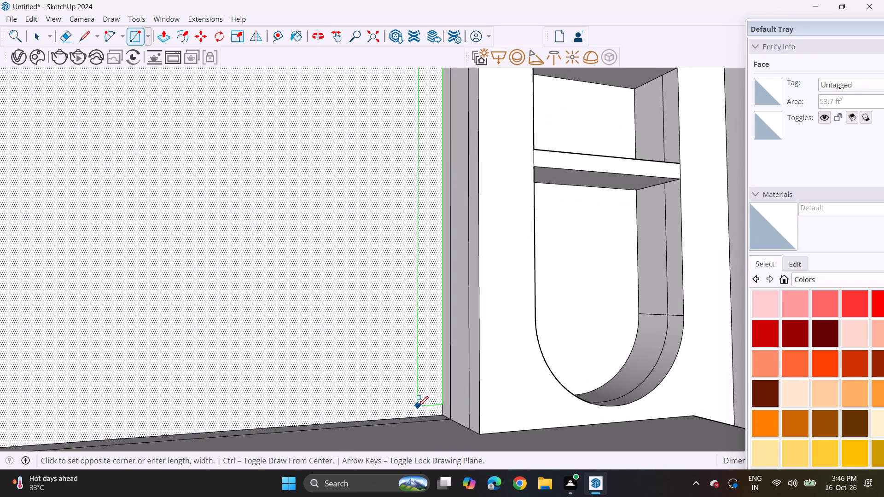
{"action": "middle_click_drag", "start_coordinate": [419, 405], "coordinate": [425, 423], "text": "shift"}
{"action": "scroll", "coordinate": [425, 423], "scroll_direction": "up", "scroll_amount": 5}
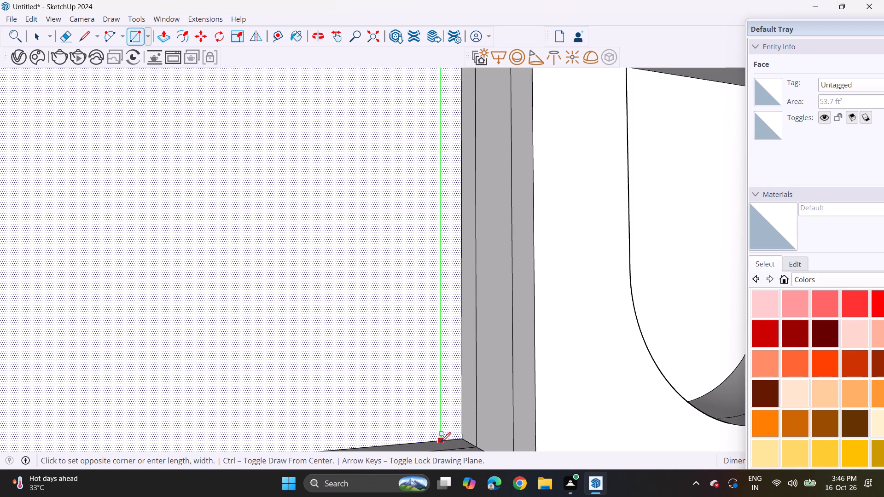
{"action": "left_click", "coordinate": [445, 442]}
Copy the recess's narrow vertical rectangle along its back face away from the column, leaving a small gap beside the original.
{"action": "middle_click_drag", "start_coordinate": [419, 331], "coordinate": [367, 329]}
{"action": "scroll", "coordinate": [335, 273], "scroll_direction": "down", "scroll_amount": 3}
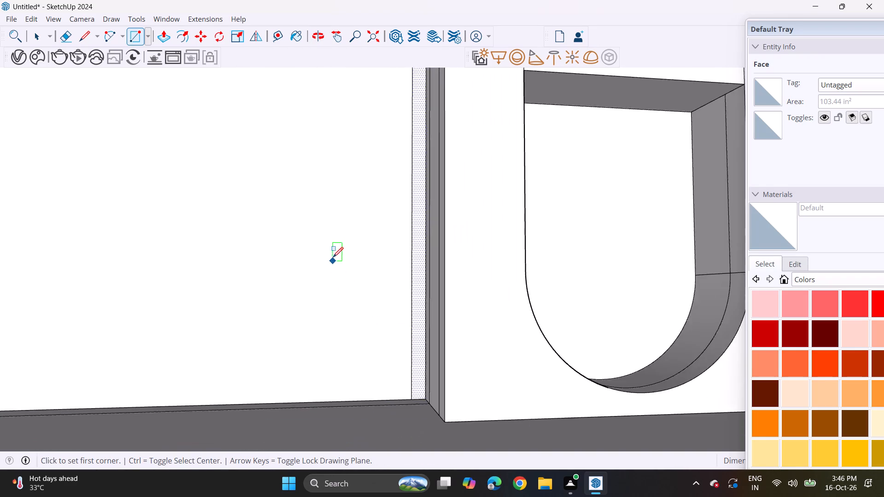
{"action": "scroll", "coordinate": [333, 257], "scroll_direction": "down", "scroll_amount": 10}
{"action": "middle_click_drag", "start_coordinate": [296, 186], "coordinate": [415, 309], "text": "shift"}
{"action": "middle_click_drag", "start_coordinate": [412, 297], "coordinate": [401, 295]}
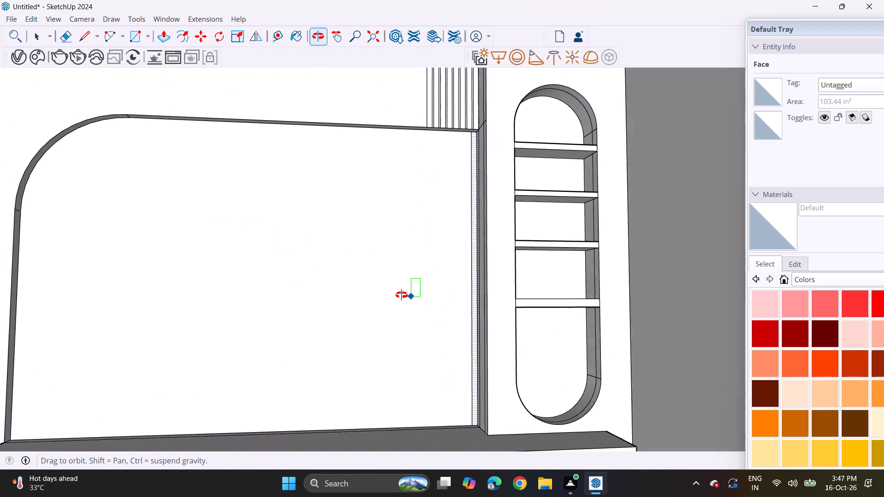
{"action": "middle_click_drag", "start_coordinate": [401, 295], "coordinate": [378, 321]}
{"action": "scroll", "coordinate": [465, 234], "scroll_direction": "up", "scroll_amount": 3}
{"action": "scroll", "coordinate": [484, 114], "scroll_direction": "up", "scroll_amount": 3}
{"action": "middle_click_drag", "start_coordinate": [483, 107], "coordinate": [487, 176], "text": "shift"}
{"action": "scroll", "coordinate": [487, 178], "scroll_direction": "up", "scroll_amount": 12}
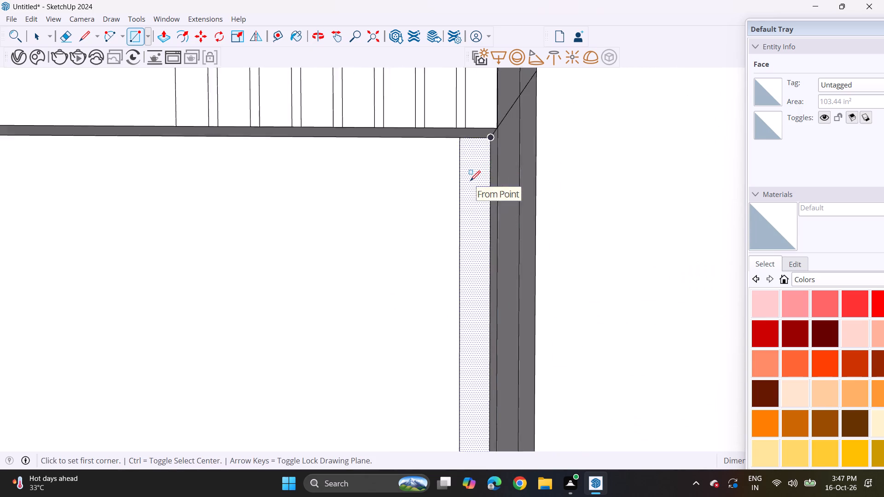
{"action": "middle_click_drag", "start_coordinate": [468, 176], "coordinate": [453, 208]}
{"action": "key", "text": "space"}
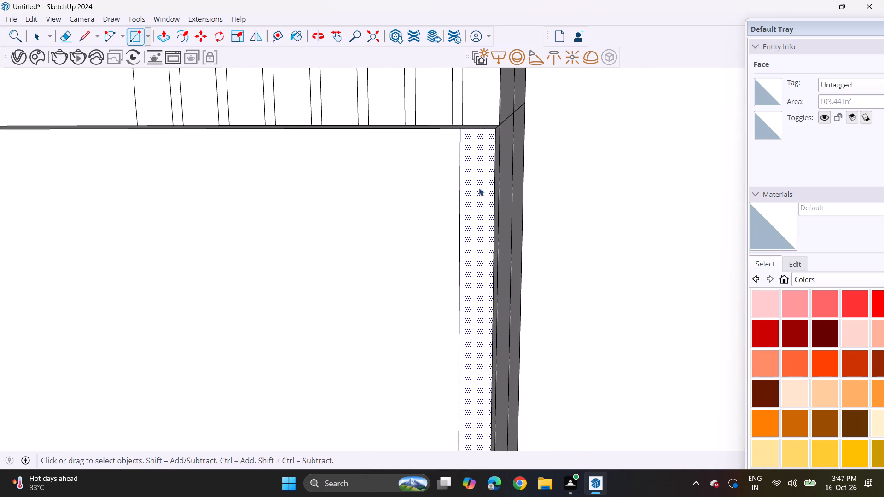
{"action": "double_click", "coordinate": [479, 188]}
{"action": "key", "text": "m"}
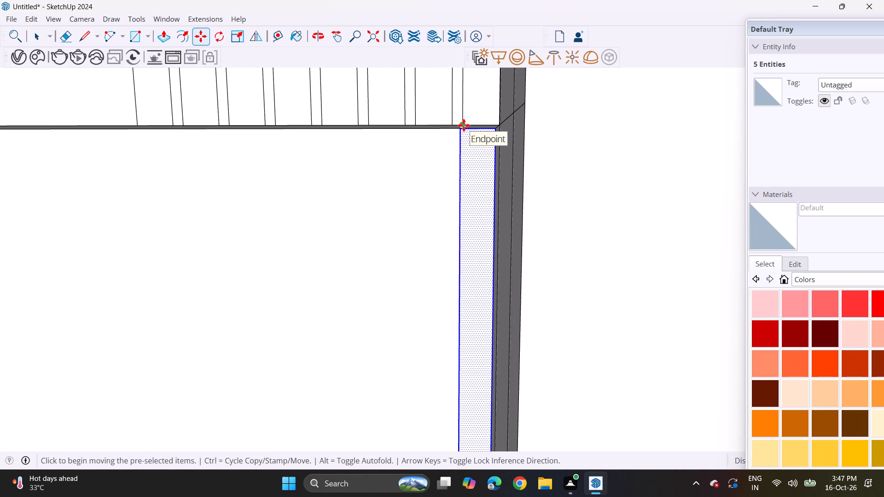
{"action": "left_click", "coordinate": [499, 131]}
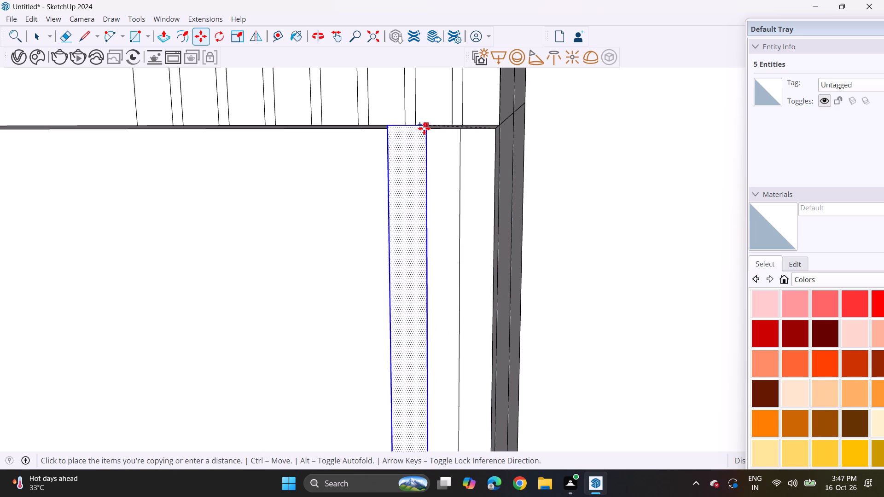
{"action": "left_click", "coordinate": [451, 135]}
Copy the narrow strip inside the recess two more times away from the column with the same small gap.
{"action": "middle_click_drag", "start_coordinate": [455, 139], "coordinate": [453, 127]}
{"action": "left_click", "coordinate": [461, 137]}
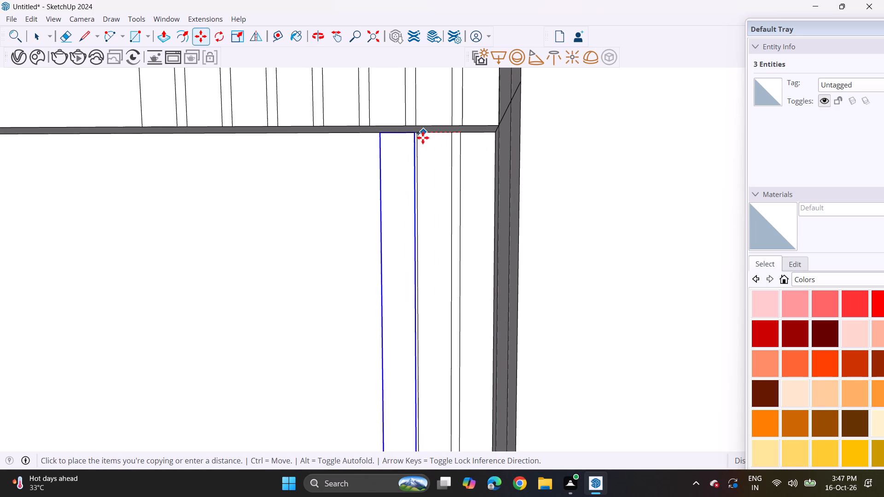
{"action": "left_click", "coordinate": [420, 138]}
{"action": "left_click", "coordinate": [421, 132]}
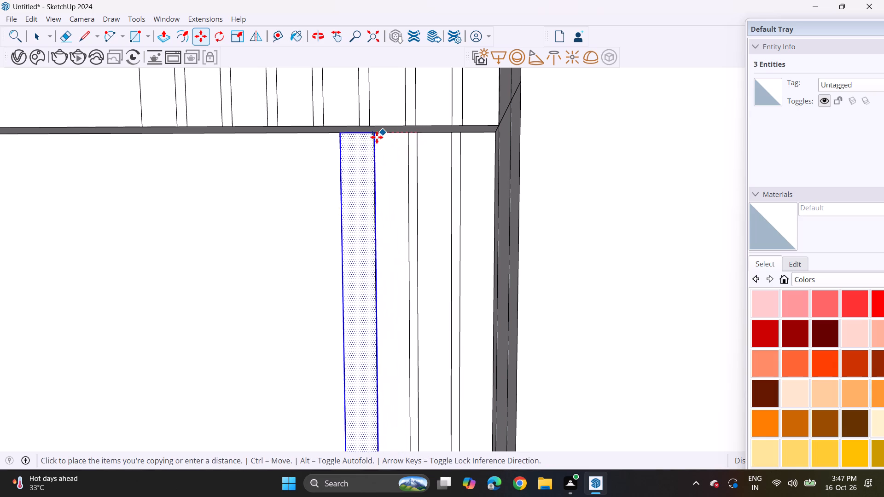
{"action": "left_click", "coordinate": [373, 137]}
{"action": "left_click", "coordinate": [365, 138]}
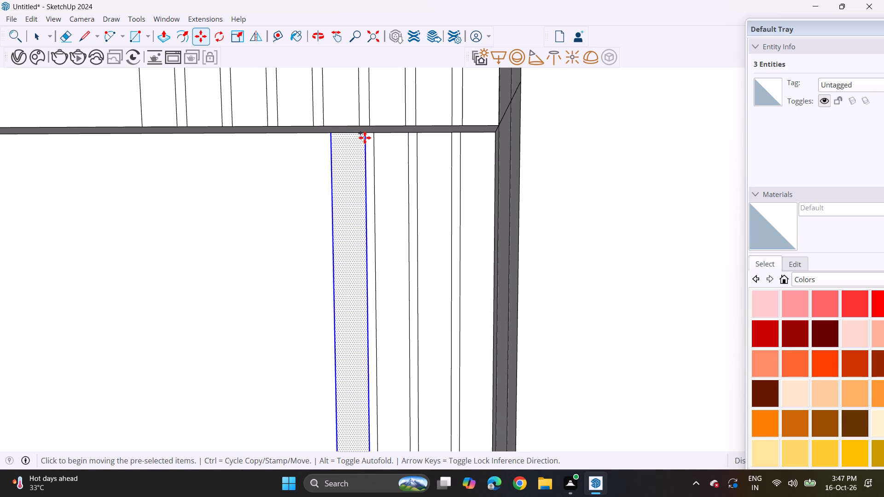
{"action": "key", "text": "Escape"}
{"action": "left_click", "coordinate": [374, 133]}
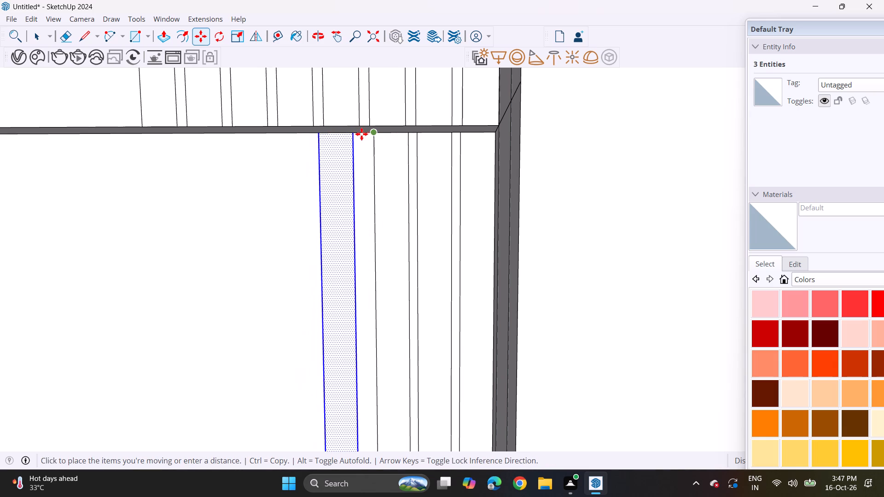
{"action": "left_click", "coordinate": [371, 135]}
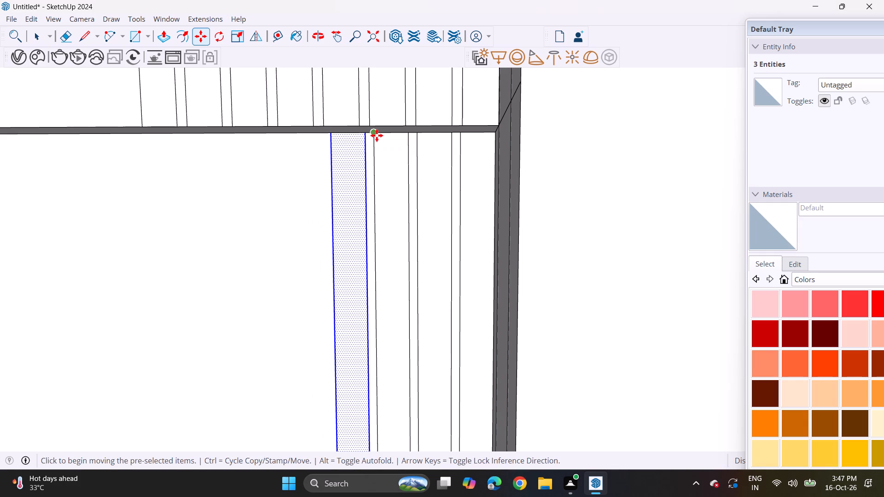
Add four more copies of the narrow strip inside the recess, continuing away from the column with the same small gap.
{"action": "left_click", "coordinate": [377, 135]}
{"action": "left_click", "coordinate": [329, 137]}
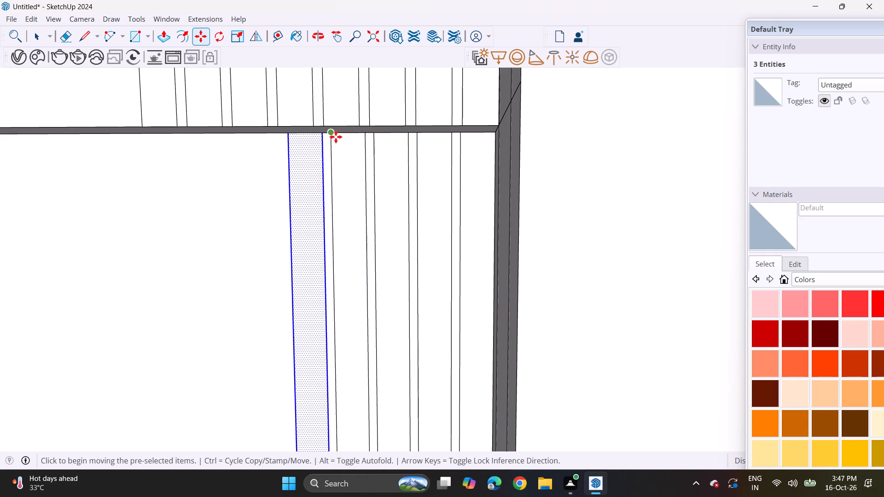
{"action": "left_click", "coordinate": [331, 135]}
{"action": "left_click", "coordinate": [290, 136]}
{"action": "middle_click_drag", "start_coordinate": [290, 136], "coordinate": [397, 148]}
{"action": "left_click", "coordinate": [391, 144]}
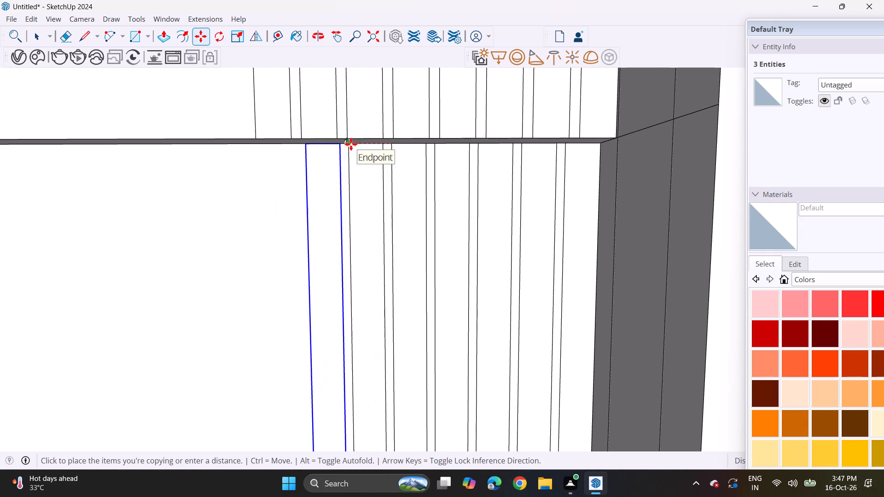
{"action": "left_click", "coordinate": [351, 144]}
{"action": "left_click", "coordinate": [350, 143]}
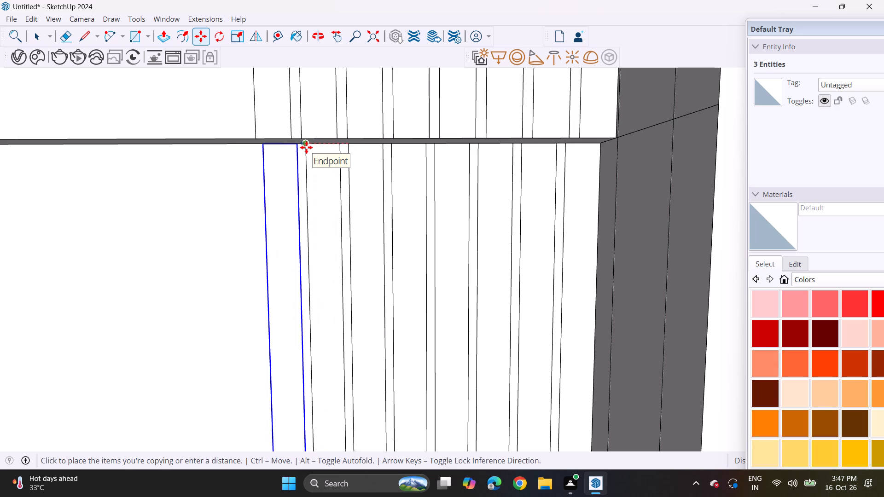
{"action": "left_click", "coordinate": [306, 147]}
Push/Pull all eight narrow strips on the wall above the rounded recess by 1/4".
{"action": "scroll", "coordinate": [319, 167], "scroll_direction": "down", "scroll_amount": 20}
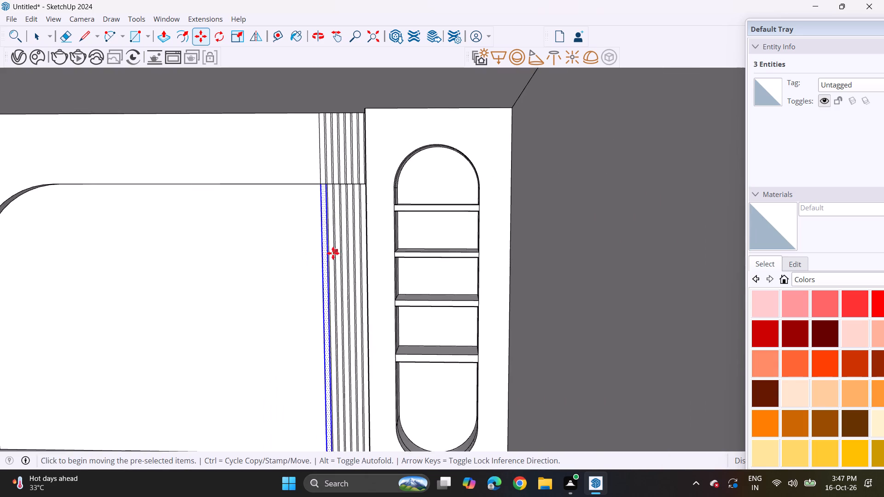
{"action": "middle_click_drag", "start_coordinate": [333, 252], "coordinate": [416, 233], "text": "shift"}
{"action": "key", "text": "space"}
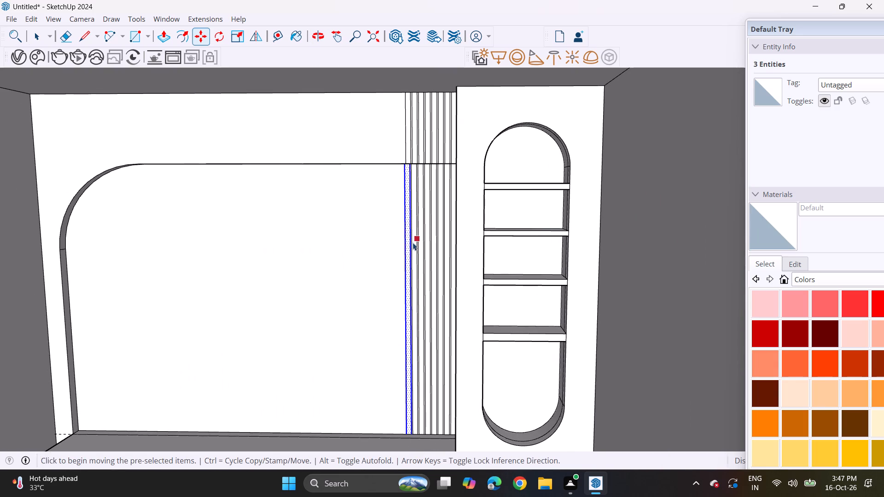
{"action": "left_click", "coordinate": [325, 292]}
{"action": "middle_click_drag", "start_coordinate": [394, 276], "coordinate": [407, 250]}
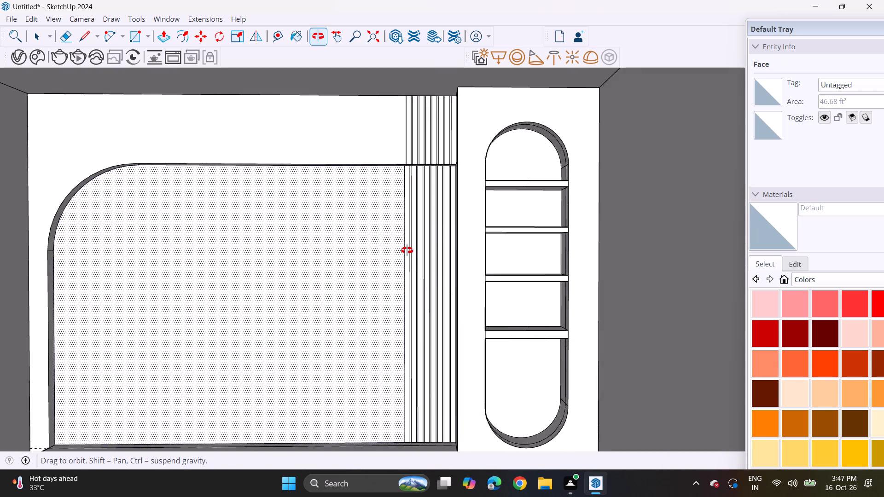
{"action": "middle_click_drag", "start_coordinate": [407, 250], "coordinate": [395, 264]}
{"action": "scroll", "coordinate": [395, 264], "scroll_direction": "down", "scroll_amount": 3}
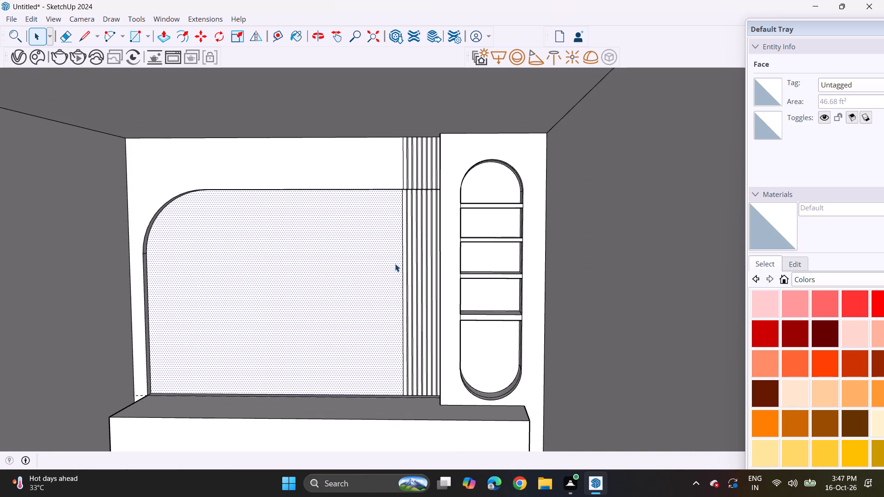
{"action": "middle_click_drag", "start_coordinate": [401, 212], "coordinate": [438, 198]}
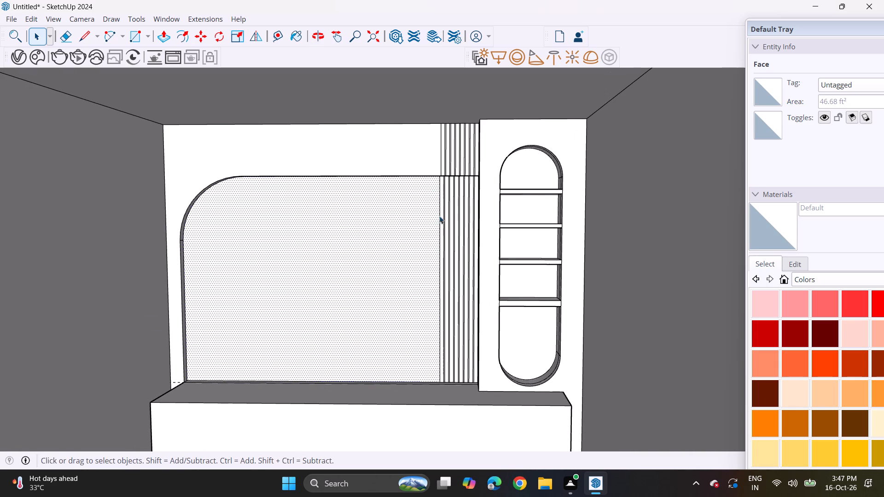
{"action": "left_click_drag", "start_coordinate": [154, 34], "coordinate": [159, 37]}
{"action": "left_click", "coordinate": [166, 45]}
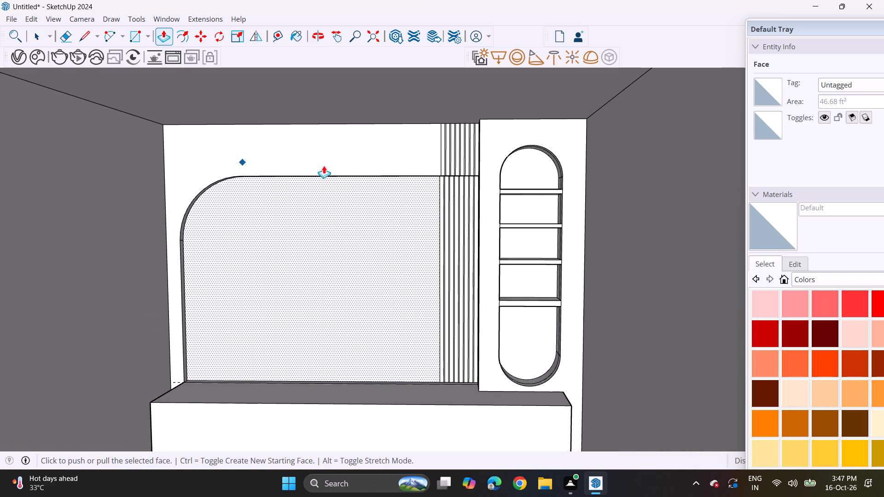
{"action": "scroll", "coordinate": [408, 146], "scroll_direction": "up", "scroll_amount": 7}
{"action": "key", "text": "Escape"}
{"action": "scroll", "coordinate": [455, 184], "scroll_direction": "up", "scroll_amount": 8}
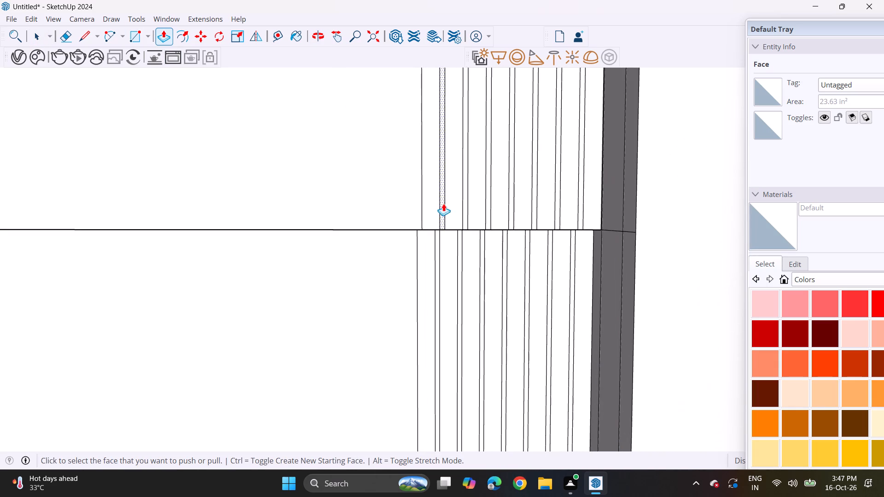
{"action": "scroll", "coordinate": [430, 220], "scroll_direction": "up", "scroll_amount": 3}
{"action": "middle_click_drag", "start_coordinate": [430, 224], "coordinate": [413, 205]}
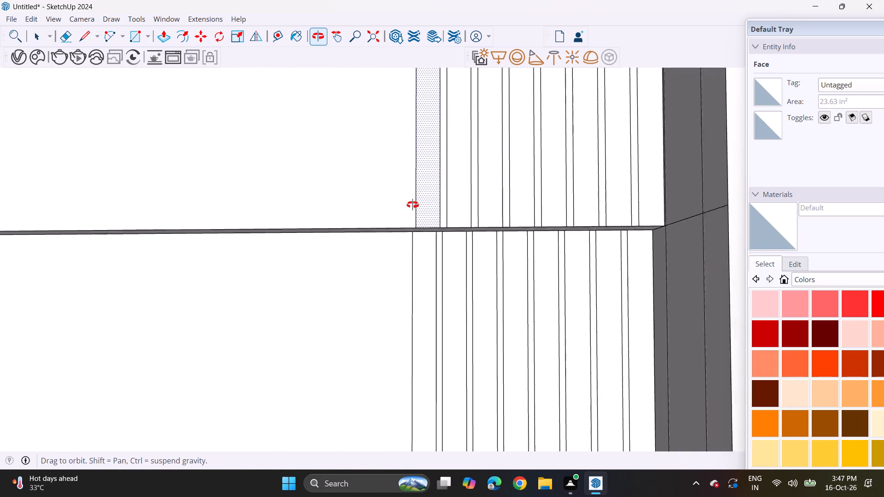
{"action": "middle_click_drag", "start_coordinate": [413, 205], "coordinate": [415, 236]}
{"action": "left_click", "coordinate": [660, 194]}
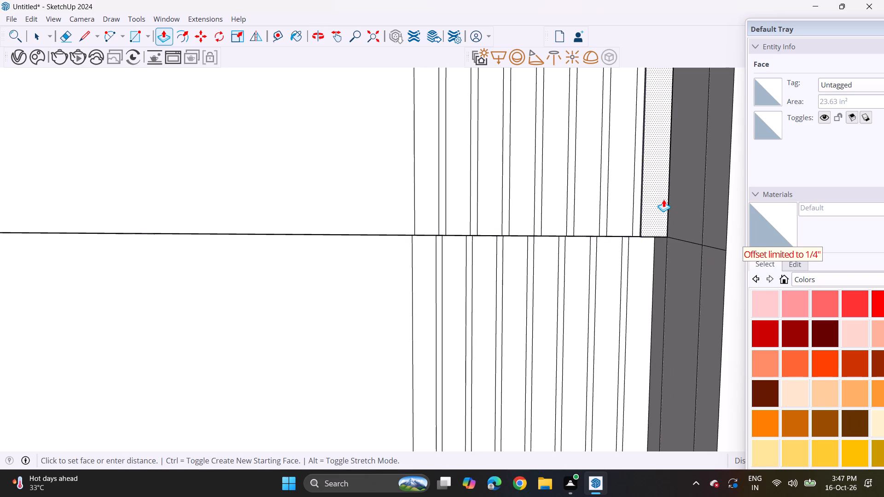
{"action": "left_click", "coordinate": [664, 202]}
{"action": "double_click", "coordinate": [616, 214]}
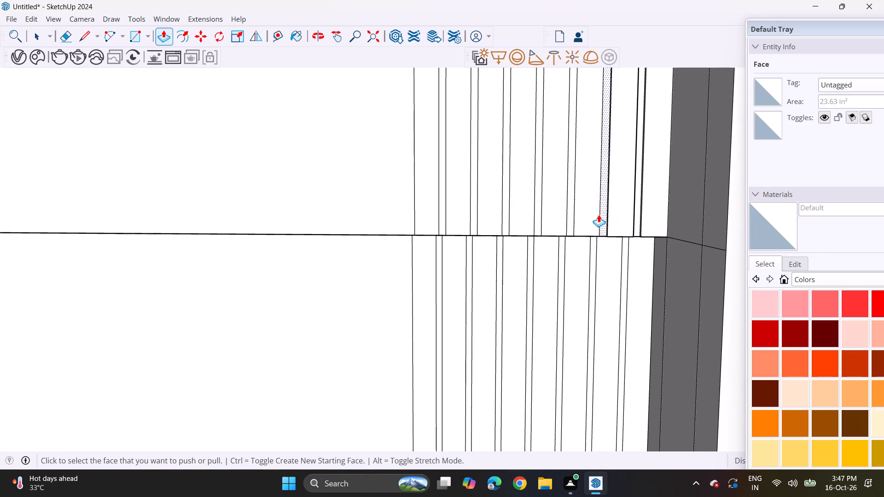
{"action": "double_click", "coordinate": [588, 212]}
{"action": "double_click", "coordinate": [553, 211]}
{"action": "double_click", "coordinate": [524, 216]}
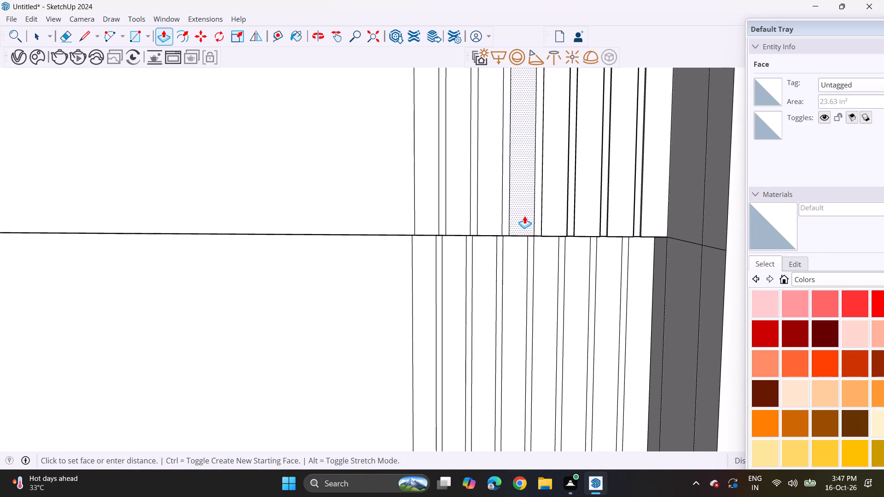
{"action": "double_click", "coordinate": [484, 207]}
{"action": "double_click", "coordinate": [466, 211]}
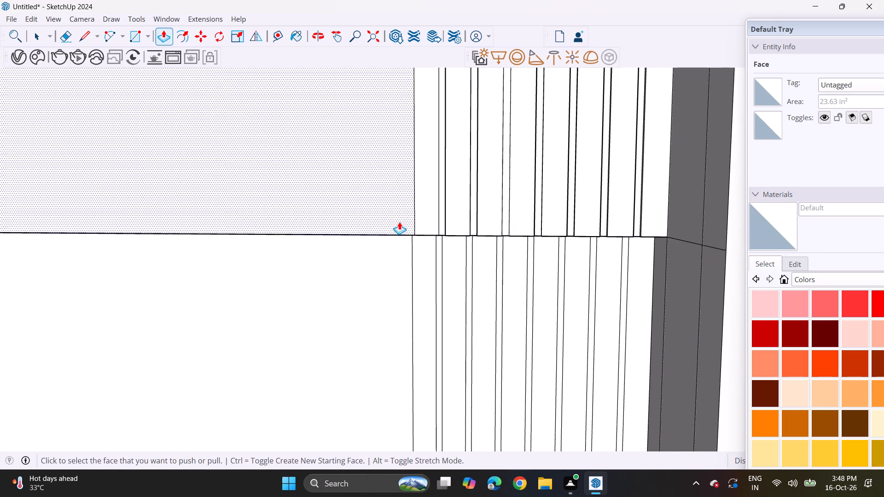
{"action": "double_click", "coordinate": [432, 219]}
Apply the same 1/4" Push/Pull to all eight narrow strips on the rounded recess's back face.
{"action": "double_click", "coordinate": [429, 272]}
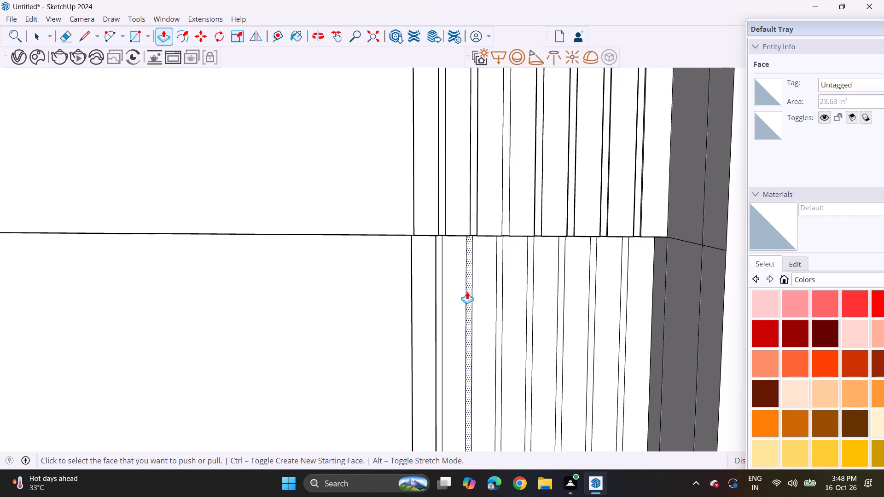
{"action": "double_click", "coordinate": [459, 289]}
{"action": "double_click", "coordinate": [493, 288]}
{"action": "double_click", "coordinate": [507, 289]}
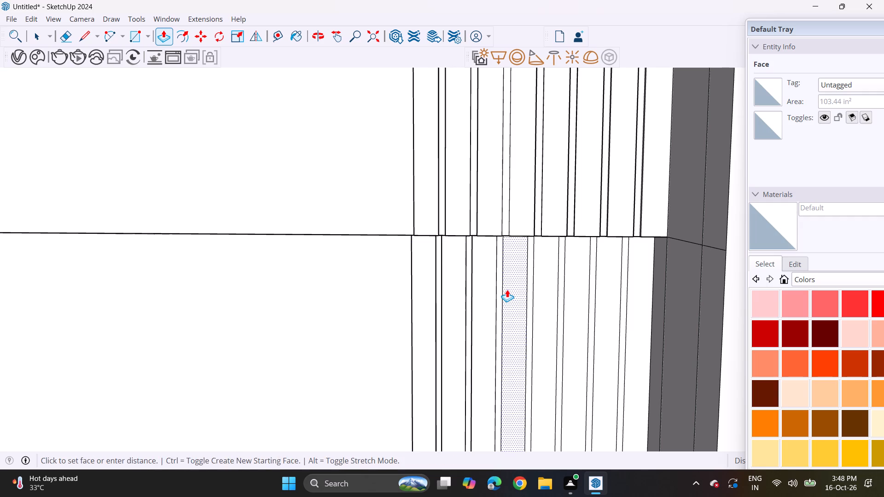
{"action": "double_click", "coordinate": [537, 292]}
{"action": "double_click", "coordinate": [577, 295]}
{"action": "double_click", "coordinate": [608, 292]}
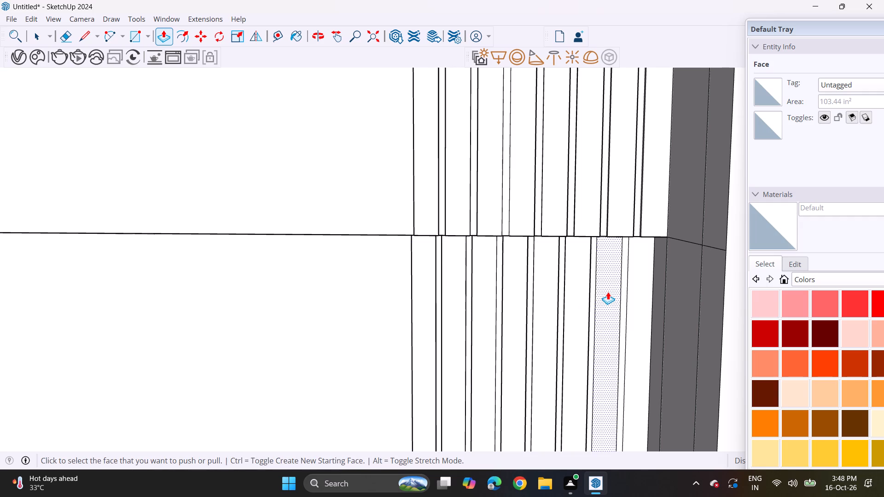
{"action": "double_click", "coordinate": [634, 294]}
Copy the arc line on the inner surface of the capsule niche's arched top deeper, toward the niche's back face.
{"action": "scroll", "coordinate": [624, 298], "scroll_direction": "down", "scroll_amount": 9}
{"action": "middle_click_drag", "start_coordinate": [593, 319], "coordinate": [553, 305]}
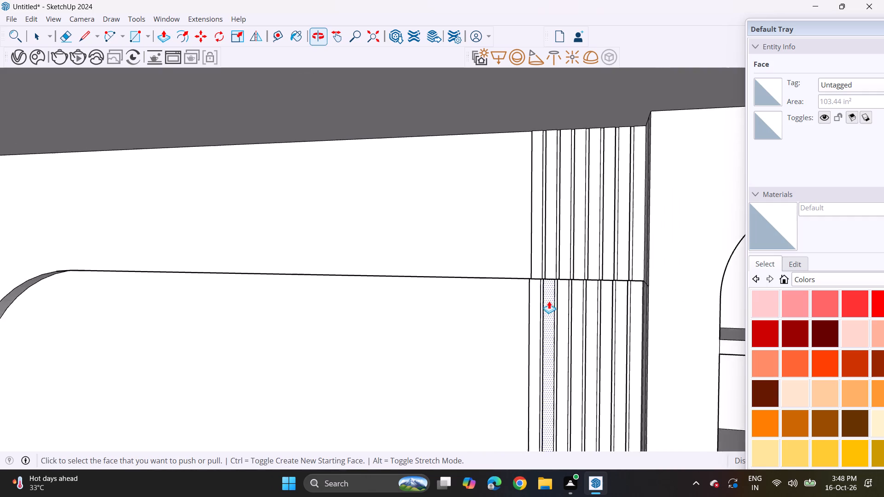
{"action": "scroll", "coordinate": [549, 301], "scroll_direction": "down", "scroll_amount": 8}
{"action": "middle_click_drag", "start_coordinate": [546, 326], "coordinate": [537, 268], "text": "shift"}
{"action": "scroll", "coordinate": [502, 274], "scroll_direction": "down", "scroll_amount": 2}
{"action": "middle_click_drag", "start_coordinate": [494, 329], "coordinate": [512, 269]}
{"action": "scroll", "coordinate": [508, 260], "scroll_direction": "down", "scroll_amount": 1}
{"action": "middle_click_drag", "start_coordinate": [508, 260], "coordinate": [535, 269]}
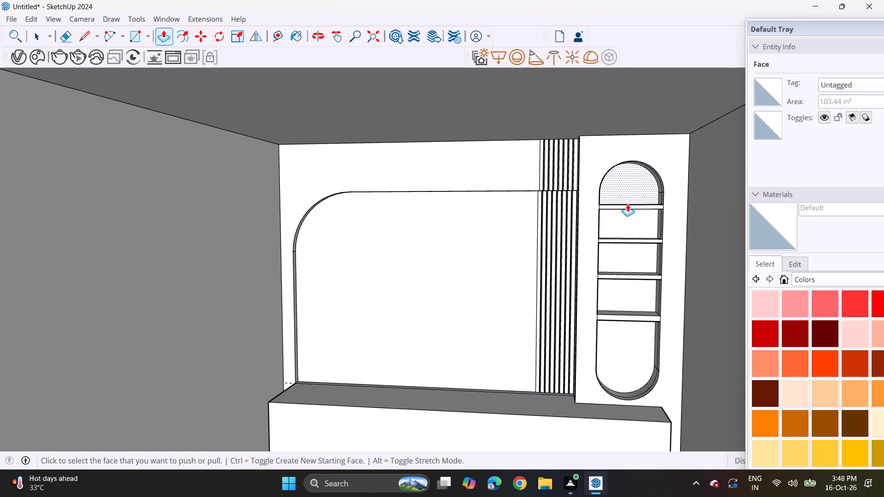
{"action": "key", "text": "space"}
{"action": "scroll", "coordinate": [655, 168], "scroll_direction": "up", "scroll_amount": 11}
{"action": "middle_click_drag", "start_coordinate": [651, 190], "coordinate": [660, 159]}
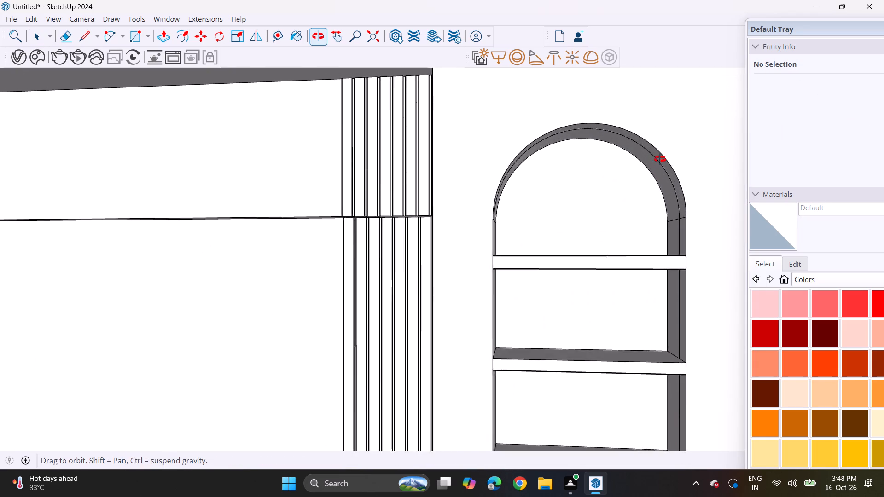
{"action": "middle_click_drag", "start_coordinate": [660, 159], "coordinate": [660, 150]}
{"action": "scroll", "coordinate": [646, 161], "scroll_direction": "up", "scroll_amount": 5}
{"action": "left_click", "coordinate": [632, 131]}
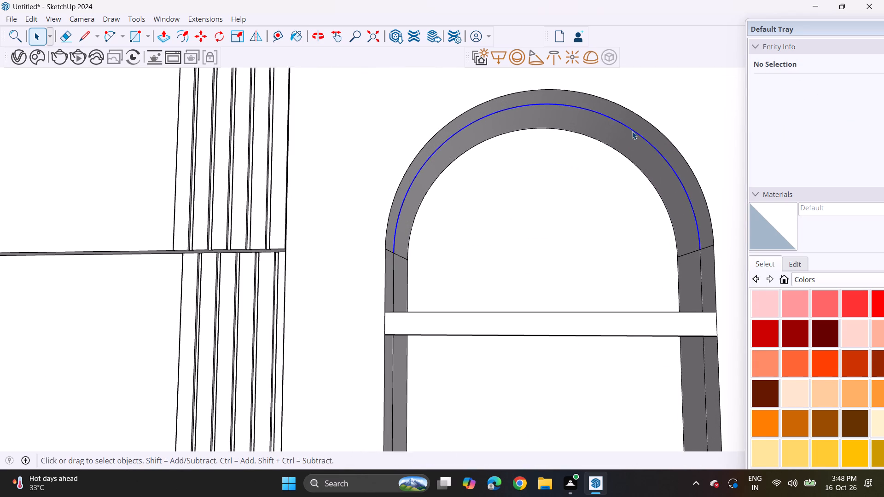
{"action": "key", "text": "m"}
{"action": "left_click", "coordinate": [398, 252]}
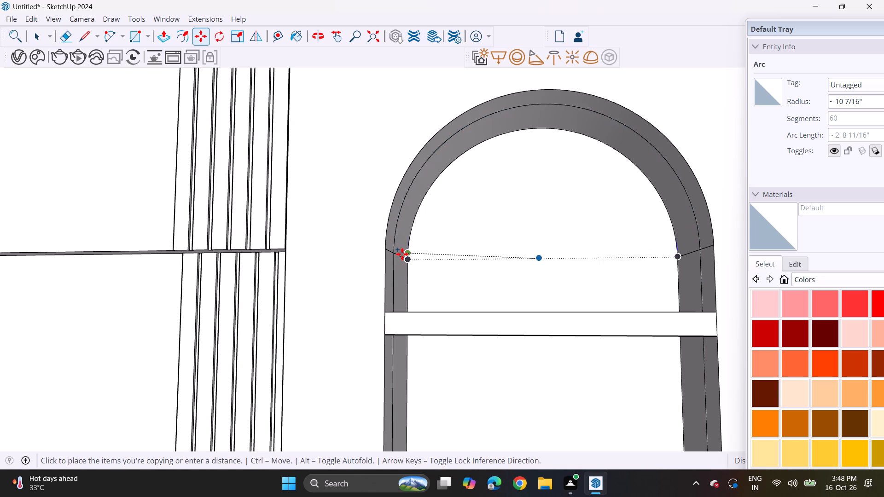
{"action": "scroll", "coordinate": [402, 254], "scroll_direction": "up", "scroll_amount": 9}
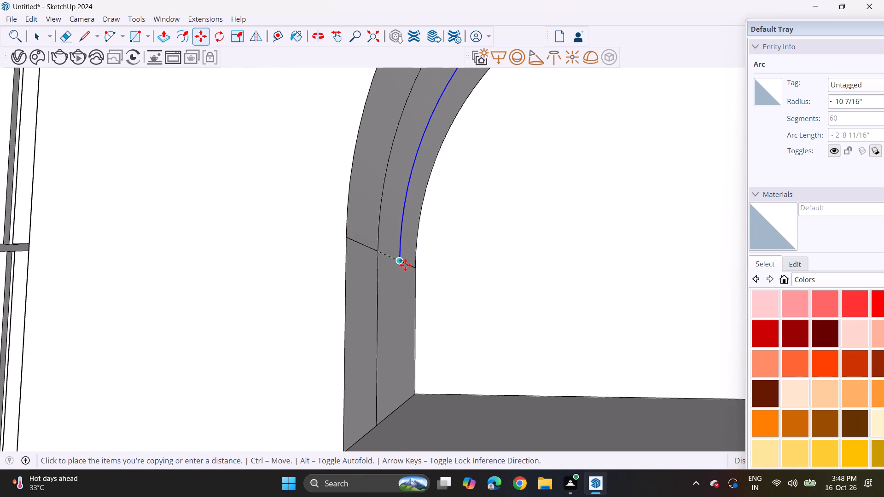
{"action": "left_click", "coordinate": [405, 265]}
{"action": "key", "text": "space"}
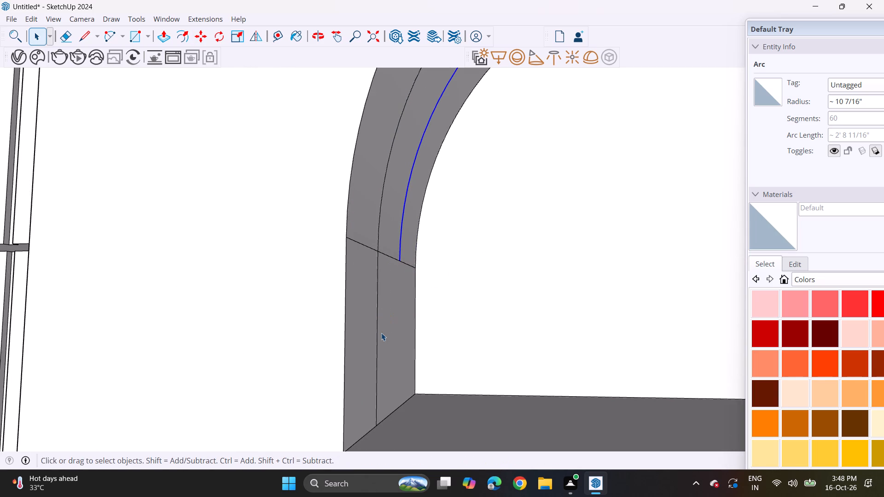
Copy the vertical line on the niche's side wall beneath the arch so it meets the end of the copied arc.
{"action": "left_click", "coordinate": [378, 346]}
{"action": "key", "text": "m"}
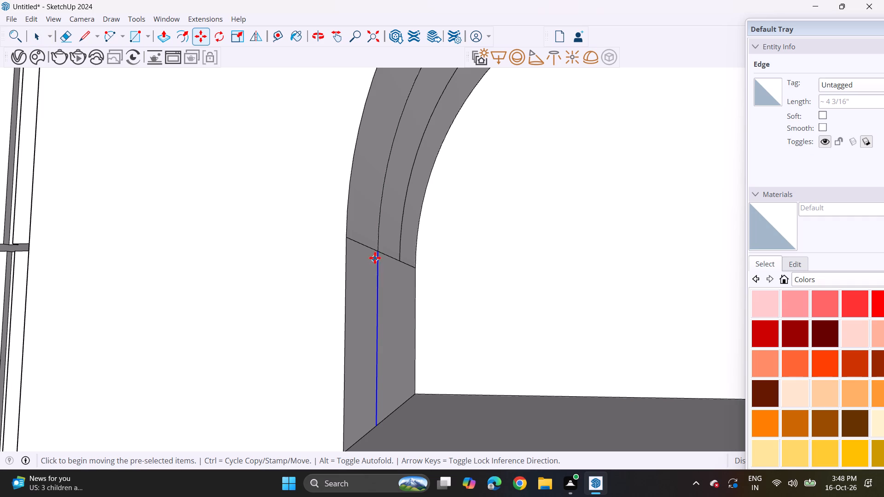
{"action": "left_click", "coordinate": [375, 255]}
{"action": "left_click", "coordinate": [402, 261]}
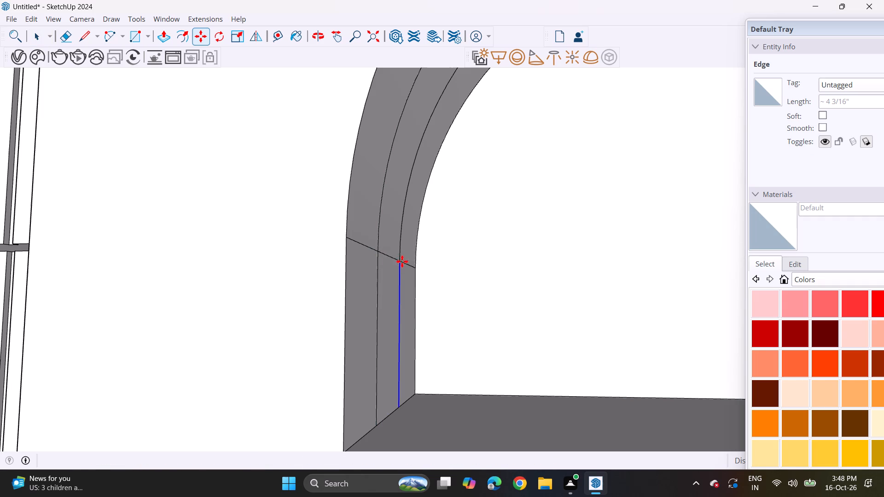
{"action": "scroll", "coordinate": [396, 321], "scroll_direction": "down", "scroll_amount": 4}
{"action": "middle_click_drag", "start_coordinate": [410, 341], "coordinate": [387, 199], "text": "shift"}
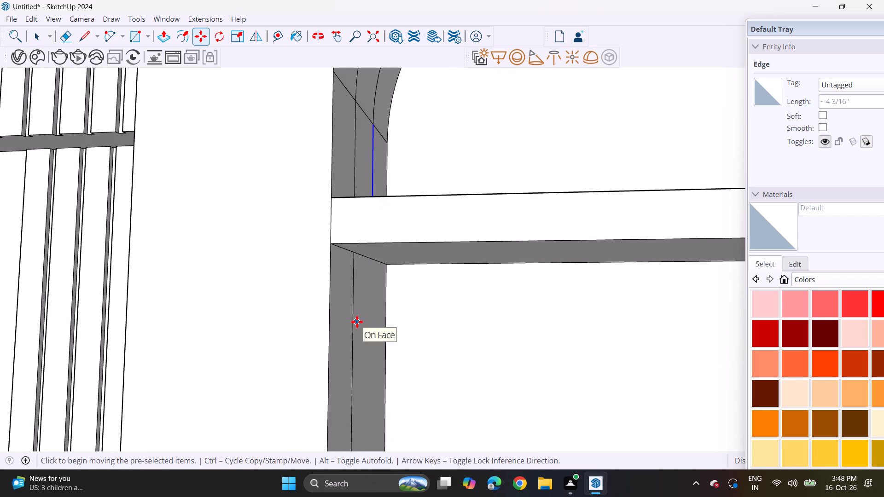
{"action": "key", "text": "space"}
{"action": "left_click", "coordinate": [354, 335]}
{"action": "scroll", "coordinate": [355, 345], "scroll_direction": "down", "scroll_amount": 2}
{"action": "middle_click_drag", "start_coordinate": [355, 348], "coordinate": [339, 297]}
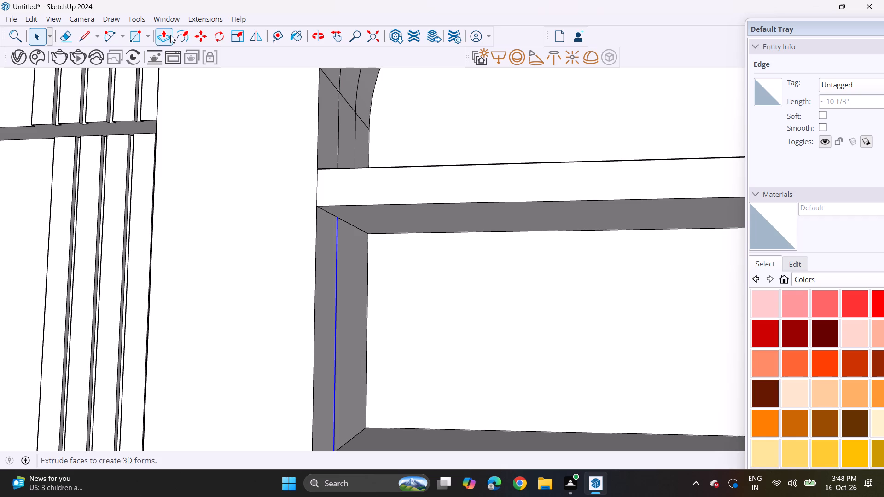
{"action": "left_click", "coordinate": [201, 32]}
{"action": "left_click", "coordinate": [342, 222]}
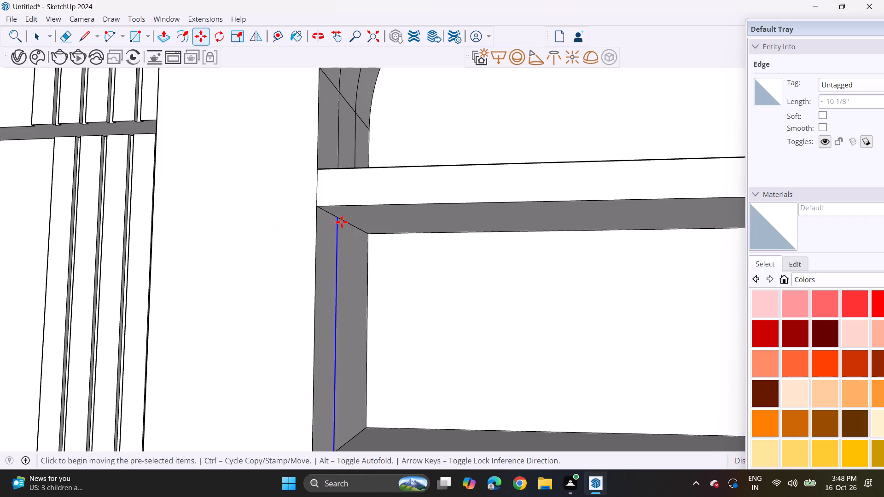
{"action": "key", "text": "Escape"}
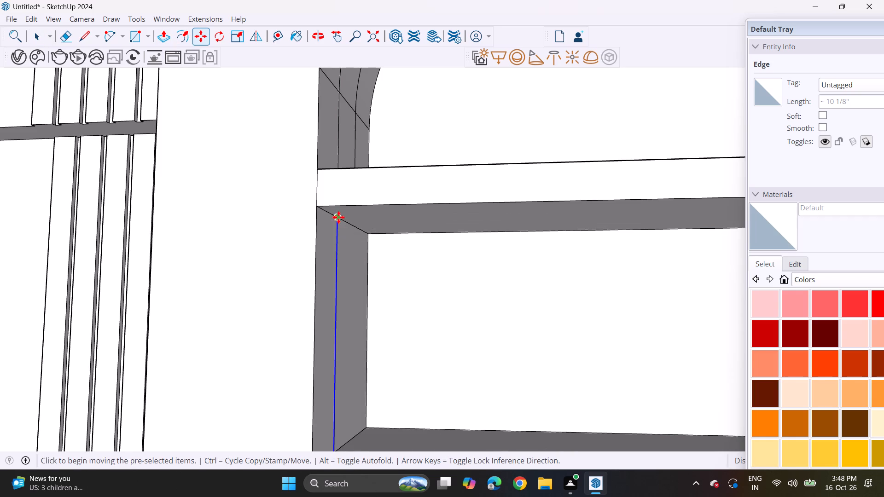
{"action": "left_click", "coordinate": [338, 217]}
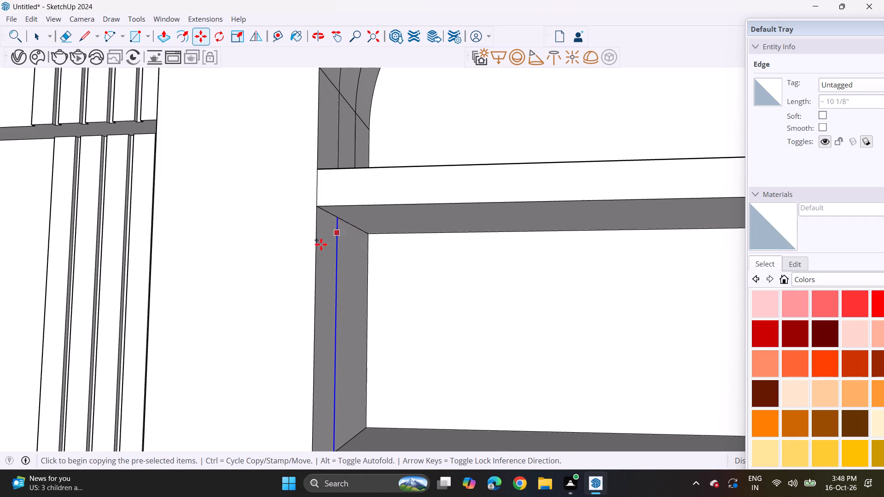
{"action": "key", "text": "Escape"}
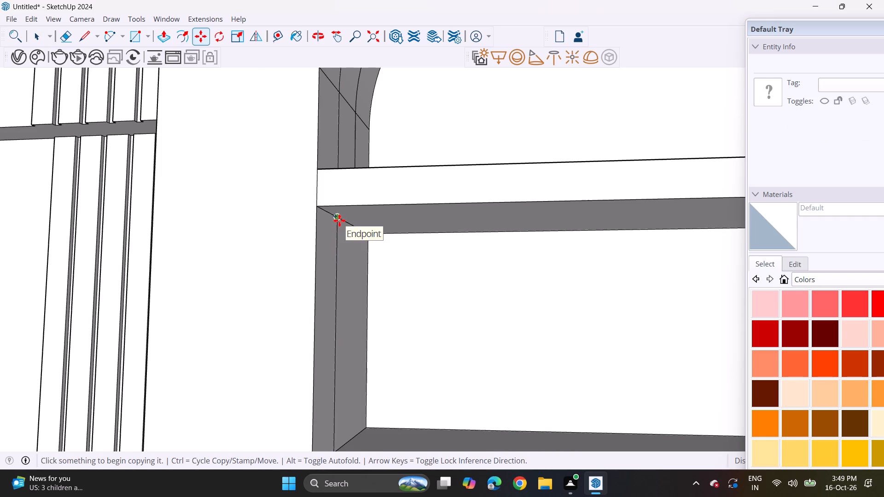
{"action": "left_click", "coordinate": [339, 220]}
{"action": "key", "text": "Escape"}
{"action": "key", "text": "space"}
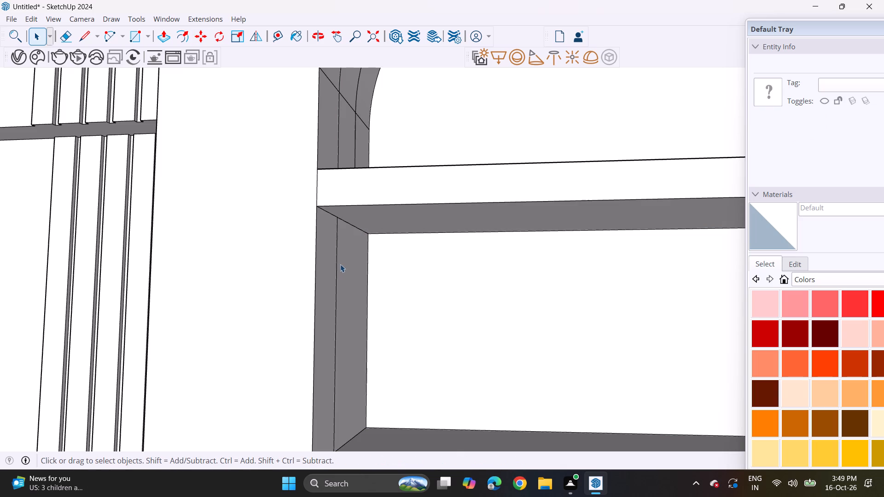
Copy the vertical line on the second compartment's side wall deeper toward the niche's back face, beside the fluted strips.
{"action": "left_click", "coordinate": [339, 268]}
{"action": "left_click", "coordinate": [335, 274]}
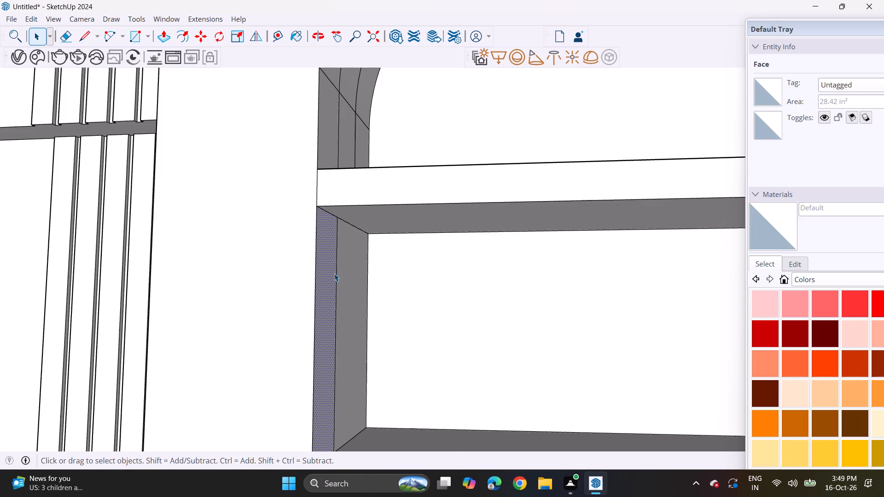
{"action": "left_click", "coordinate": [337, 266]}
{"action": "key", "text": "m"}
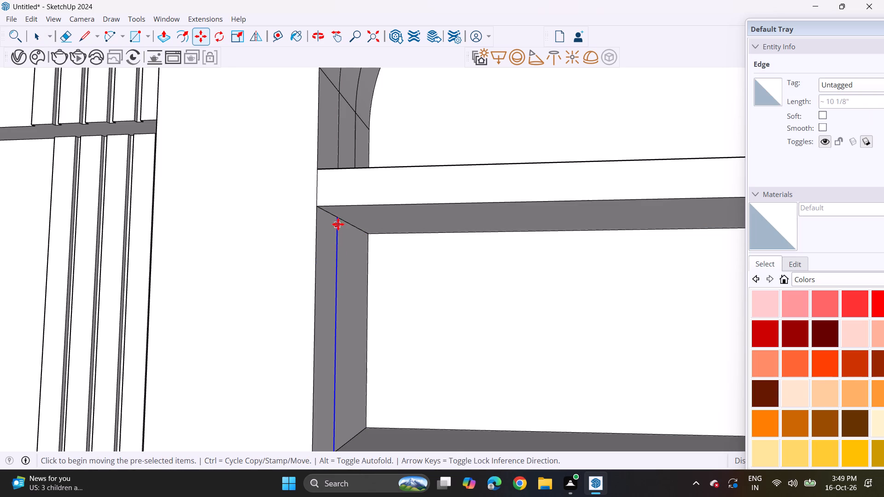
{"action": "left_click", "coordinate": [338, 218]}
{"action": "left_click", "coordinate": [352, 225]}
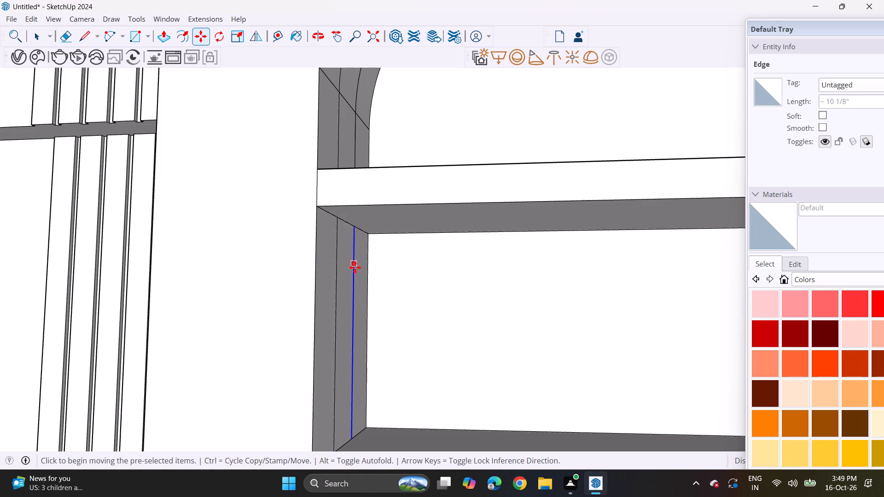
Copy the vertical line on the third compartment's side wall, beside the fluted strips, halfway toward the niche's back face.
{"action": "scroll", "coordinate": [354, 283], "scroll_direction": "down", "scroll_amount": 4}
{"action": "middle_click_drag", "start_coordinate": [366, 328], "coordinate": [340, 183], "text": "shift"}
{"action": "key", "text": "space"}
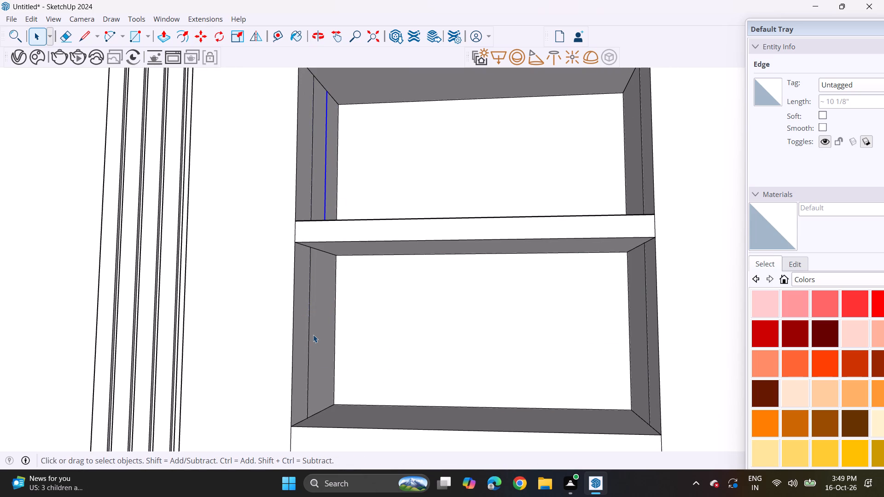
{"action": "left_click", "coordinate": [308, 335]}
{"action": "scroll", "coordinate": [308, 335], "scroll_direction": "up", "scroll_amount": 4}
{"action": "key", "text": "m"}
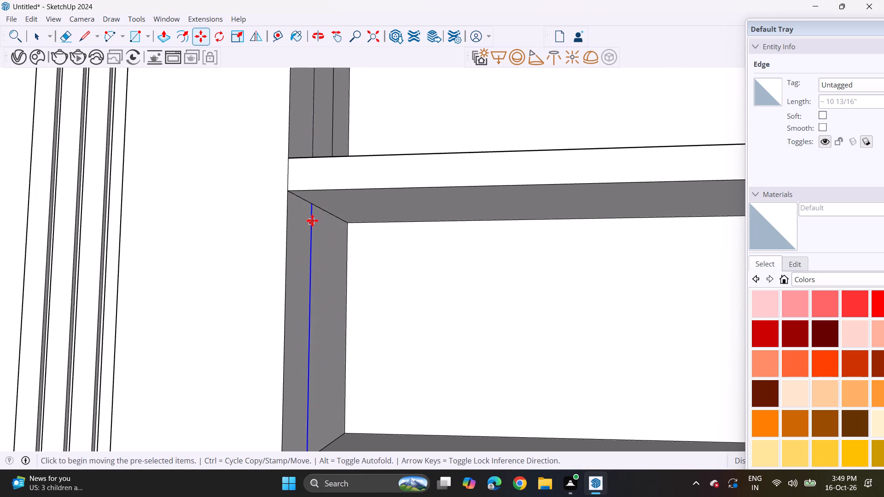
{"action": "left_click", "coordinate": [309, 200]}
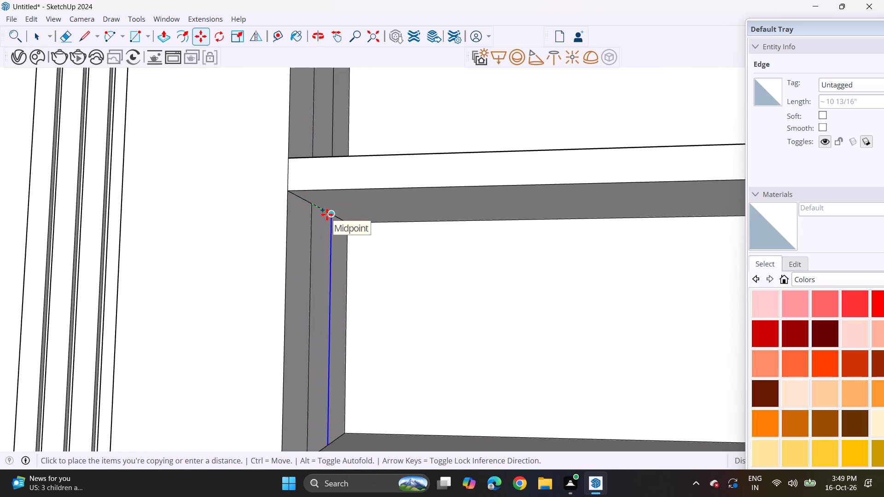
{"action": "left_click", "coordinate": [327, 214]}
Copy the vertical line on the fourth compartment's side wall, beside the fluted strips, halfway toward the niche's back face.
{"action": "scroll", "coordinate": [337, 279], "scroll_direction": "down", "scroll_amount": 4}
{"action": "middle_click_drag", "start_coordinate": [339, 329], "coordinate": [314, 205], "text": "shift"}
{"action": "key", "text": "space"}
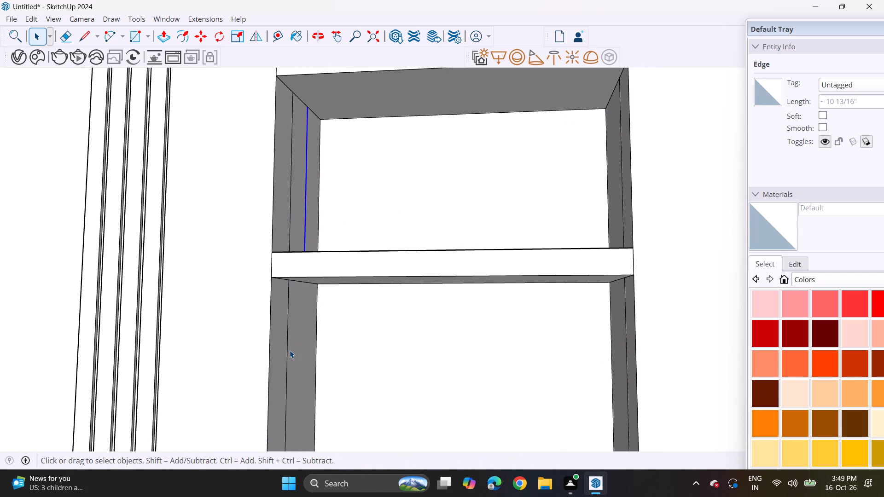
{"action": "left_click", "coordinate": [290, 350]}
{"action": "left_click", "coordinate": [289, 341]}
{"action": "scroll", "coordinate": [289, 341], "scroll_direction": "up", "scroll_amount": 3}
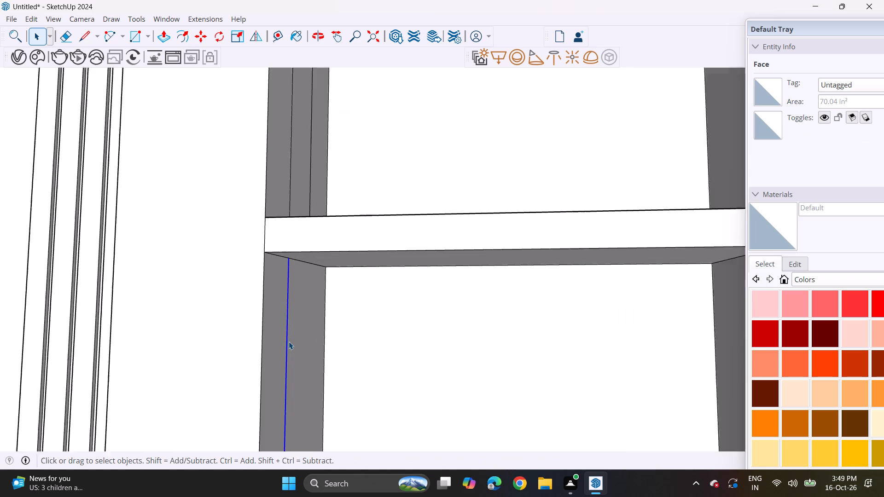
{"action": "scroll", "coordinate": [289, 341], "scroll_direction": "up", "scroll_amount": 1}
{"action": "key", "text": "m"}
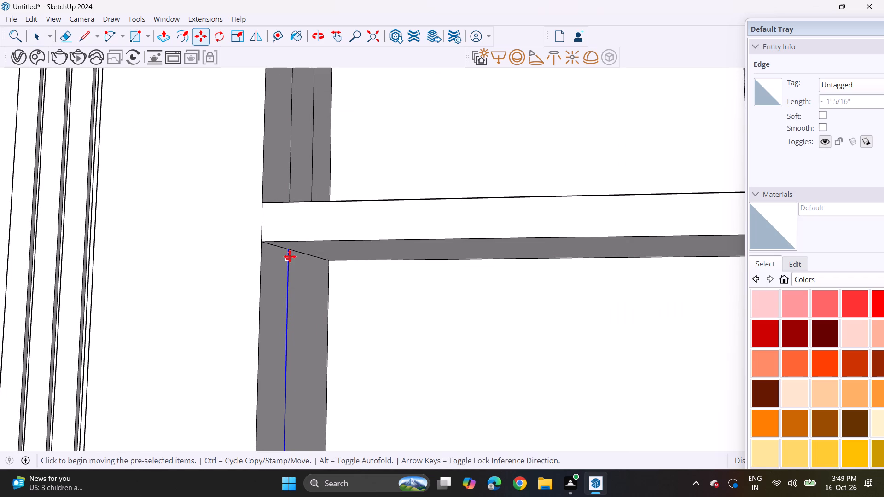
{"action": "left_click", "coordinate": [287, 251]}
{"action": "left_click", "coordinate": [309, 252]}
Copy the vertical line on the bottom compartment's side wall, beside the fluted strips, halfway toward the niche's back face.
{"action": "scroll", "coordinate": [313, 307], "scroll_direction": "down", "scroll_amount": 2}
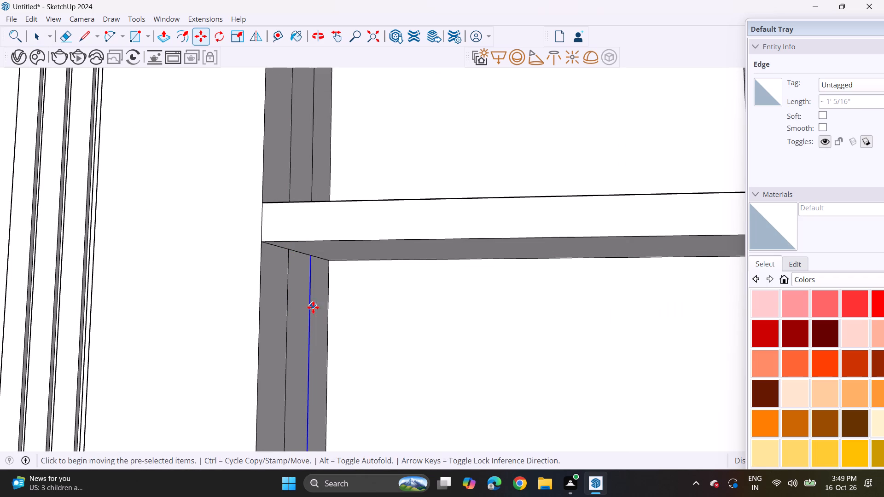
{"action": "scroll", "coordinate": [313, 307], "scroll_direction": "down", "scroll_amount": 2}
{"action": "middle_click_drag", "start_coordinate": [319, 343], "coordinate": [289, 151], "text": "shift"}
{"action": "key", "text": "space"}
{"action": "left_click", "coordinate": [254, 327]}
{"action": "left_click", "coordinate": [255, 331]}
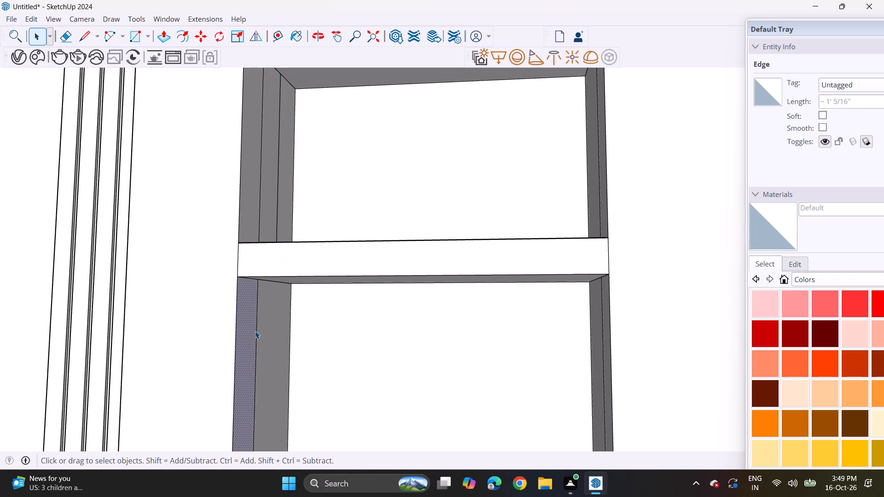
{"action": "left_click", "coordinate": [257, 347]}
{"action": "scroll", "coordinate": [262, 340], "scroll_direction": "up", "scroll_amount": 3}
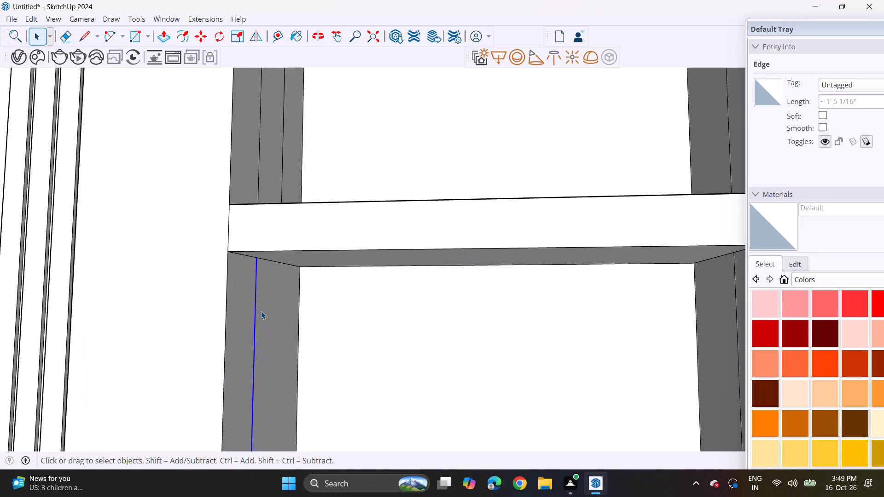
{"action": "key", "text": "m"}
{"action": "left_click", "coordinate": [260, 261]}
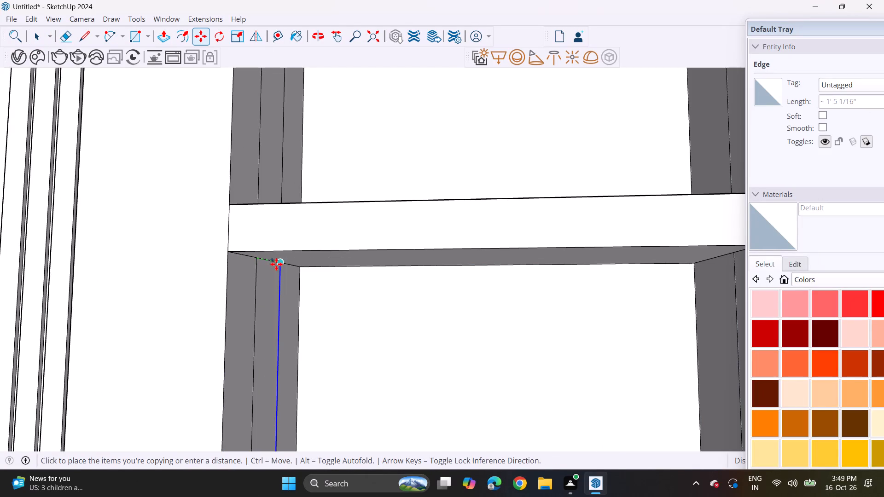
{"action": "left_click", "coordinate": [280, 266]}
Copy the arc line on the niche's rounded bottom deeper so it meets the end of the copied side-wall line.
{"action": "scroll", "coordinate": [270, 322], "scroll_direction": "down", "scroll_amount": 3}
{"action": "middle_click_drag", "start_coordinate": [282, 369], "coordinate": [284, 288], "text": "shift"}
{"action": "scroll", "coordinate": [282, 293], "scroll_direction": "down", "scroll_amount": 4}
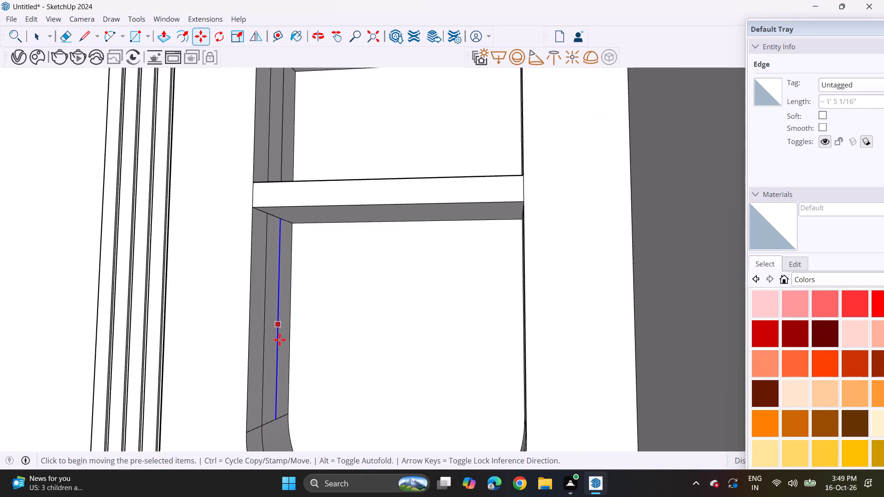
{"action": "scroll", "coordinate": [279, 340], "scroll_direction": "down", "scroll_amount": 2}
{"action": "middle_click_drag", "start_coordinate": [284, 364], "coordinate": [237, 219], "text": "shift"}
{"action": "middle_click_drag", "start_coordinate": [240, 250], "coordinate": [509, 332], "text": "shift"}
{"action": "middle_click_drag", "start_coordinate": [258, 277], "coordinate": [551, 332], "text": "shift"}
{"action": "middle_click_drag", "start_coordinate": [315, 279], "coordinate": [419, 295], "text": "shift"}
{"action": "middle_click_drag", "start_coordinate": [415, 301], "coordinate": [457, 376]}
{"action": "key", "text": "space"}
{"action": "scroll", "coordinate": [481, 382], "scroll_direction": "up", "scroll_amount": 2}
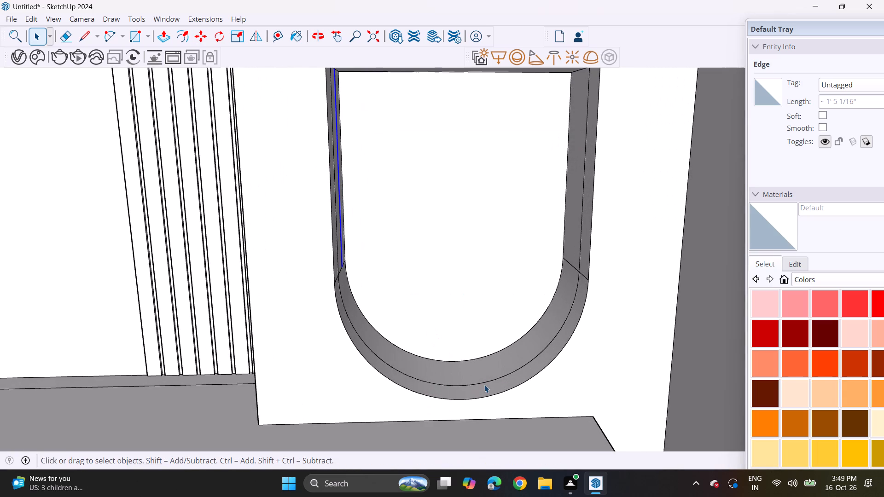
{"action": "left_click", "coordinate": [484, 385]}
{"action": "scroll", "coordinate": [518, 363], "scroll_direction": "up", "scroll_amount": 3}
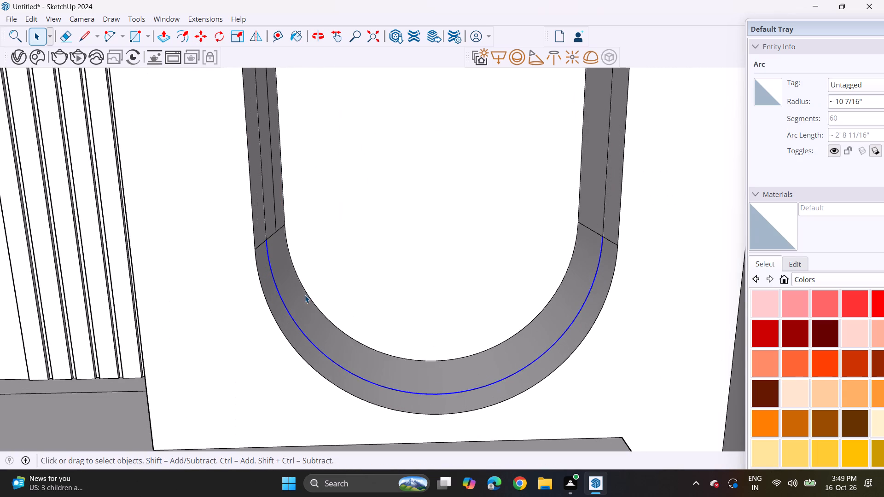
{"action": "key", "text": "m"}
{"action": "left_click", "coordinate": [266, 241]}
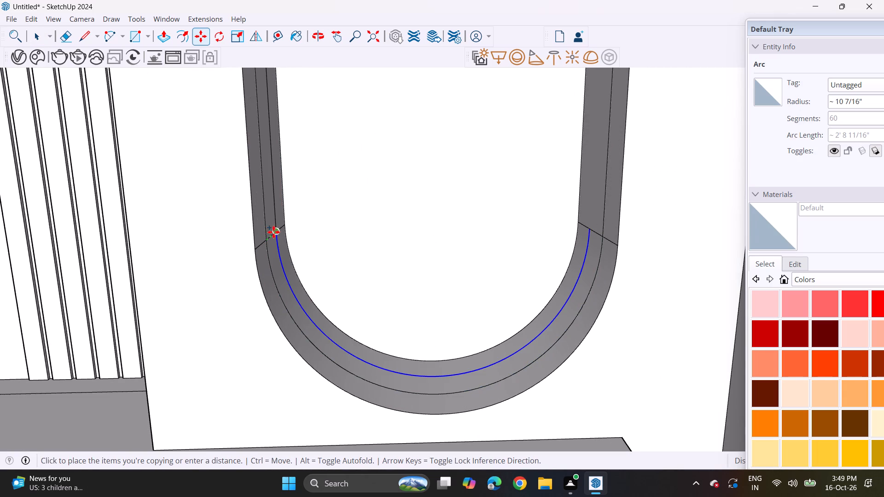
{"action": "left_click", "coordinate": [274, 231]}
Copy the vertical line on the bottom compartment's opposite side wall so it meets the end of the copied bottom arc.
{"action": "scroll", "coordinate": [274, 248], "scroll_direction": "down", "scroll_amount": 2}
{"action": "middle_click_drag", "start_coordinate": [321, 222], "coordinate": [254, 310]}
{"action": "middle_click_drag", "start_coordinate": [268, 300], "coordinate": [367, 297]}
{"action": "key", "text": "space"}
{"action": "left_click", "coordinate": [514, 271]}
{"action": "left_click", "coordinate": [515, 273]}
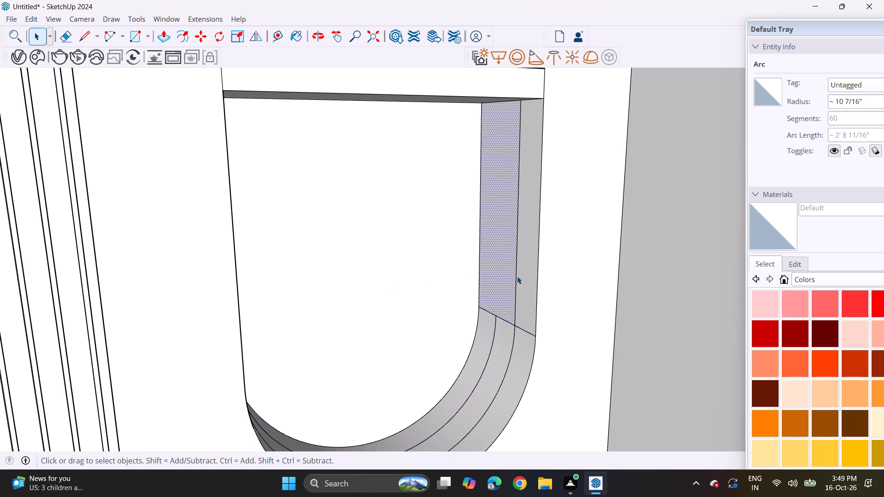
{"action": "left_click", "coordinate": [517, 276]}
{"action": "key", "text": "m"}
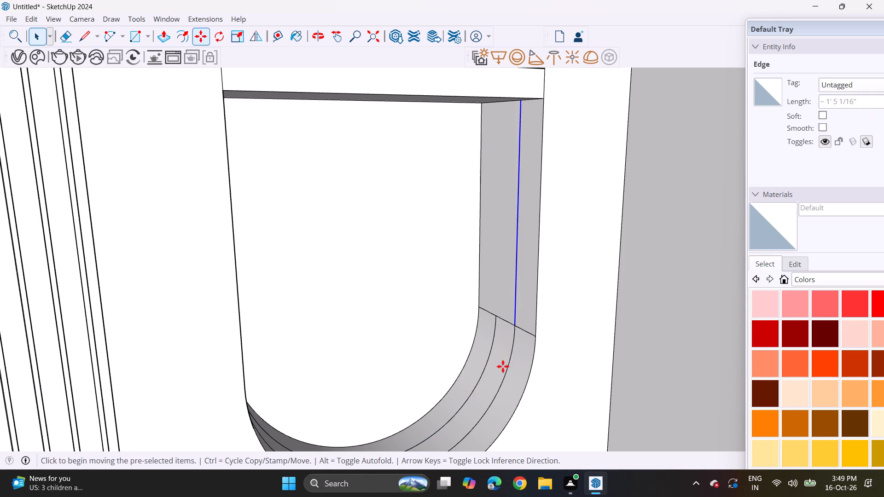
{"action": "left_click", "coordinate": [511, 329]}
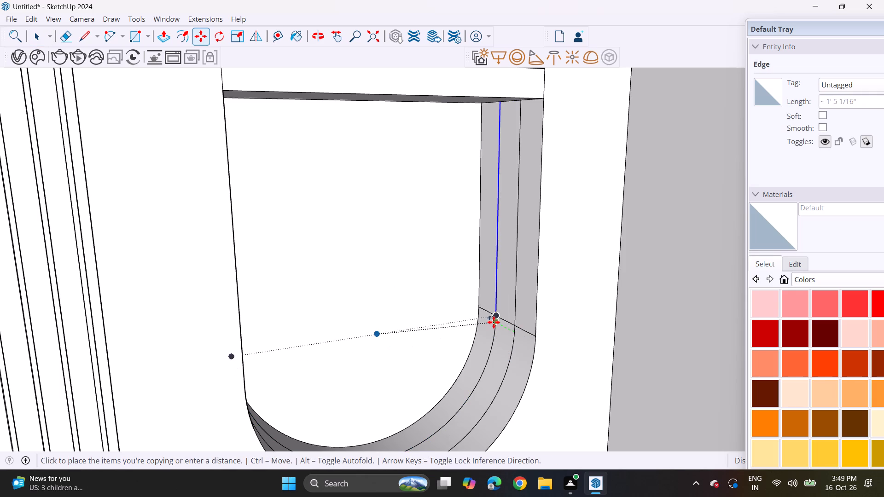
{"action": "left_click", "coordinate": [493, 321]}
Copy the vertical line on the fourth compartment's side wall, away from the fluted strips, halfway toward the back face.
{"action": "scroll", "coordinate": [494, 279], "scroll_direction": "down", "scroll_amount": 4}
{"action": "middle_click_drag", "start_coordinate": [488, 248], "coordinate": [478, 368], "text": "shift"}
{"action": "key", "text": "space"}
{"action": "left_click", "coordinate": [501, 248]}
{"action": "scroll", "coordinate": [501, 251], "scroll_direction": "up", "scroll_amount": 3}
{"action": "left_click", "coordinate": [506, 252]}
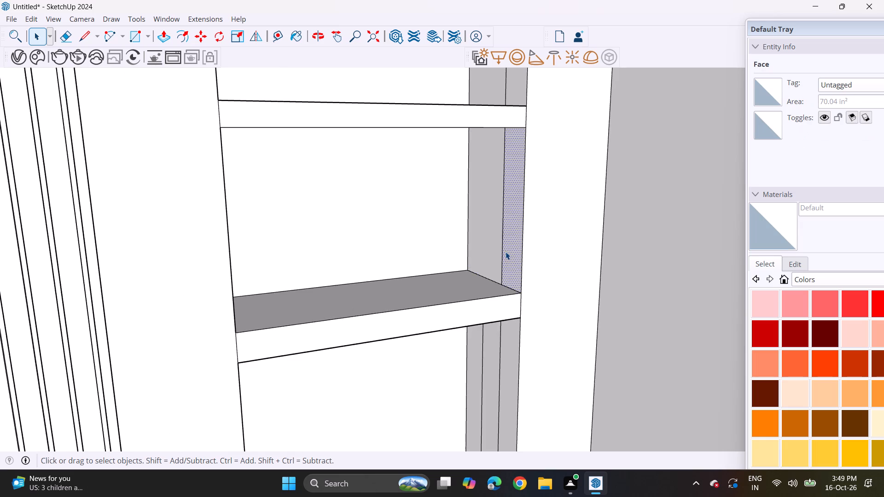
{"action": "left_click", "coordinate": [501, 266]}
{"action": "scroll", "coordinate": [501, 266], "scroll_direction": "up", "scroll_amount": 2}
{"action": "key", "text": "m"}
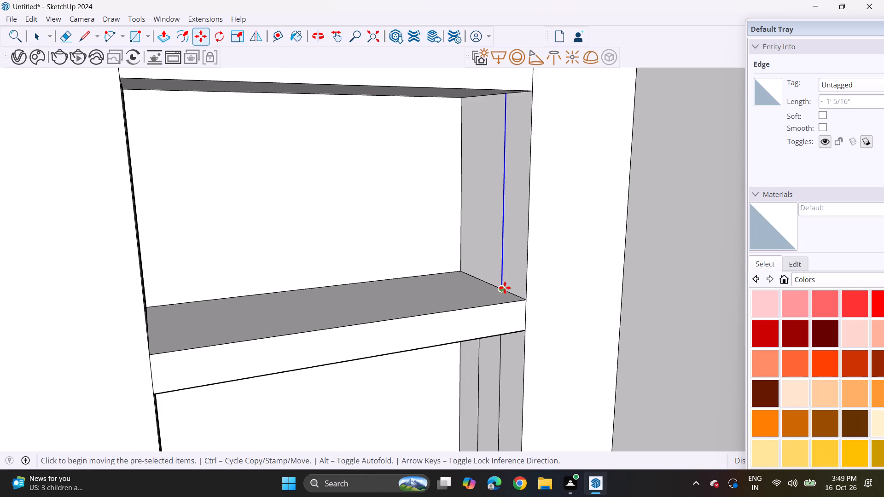
{"action": "left_click", "coordinate": [505, 288]}
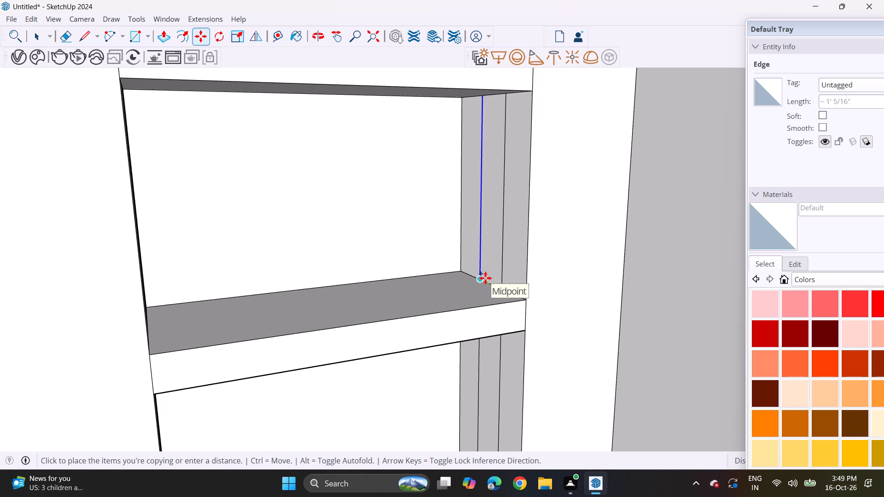
{"action": "left_click", "coordinate": [485, 278]}
Copy the vertical line on the third compartment's side wall, away from the fluted strips, halfway toward the back face.
{"action": "scroll", "coordinate": [495, 250], "scroll_direction": "down", "scroll_amount": 3}
{"action": "middle_click_drag", "start_coordinate": [495, 253], "coordinate": [494, 354], "text": "shift"}
{"action": "key", "text": "space"}
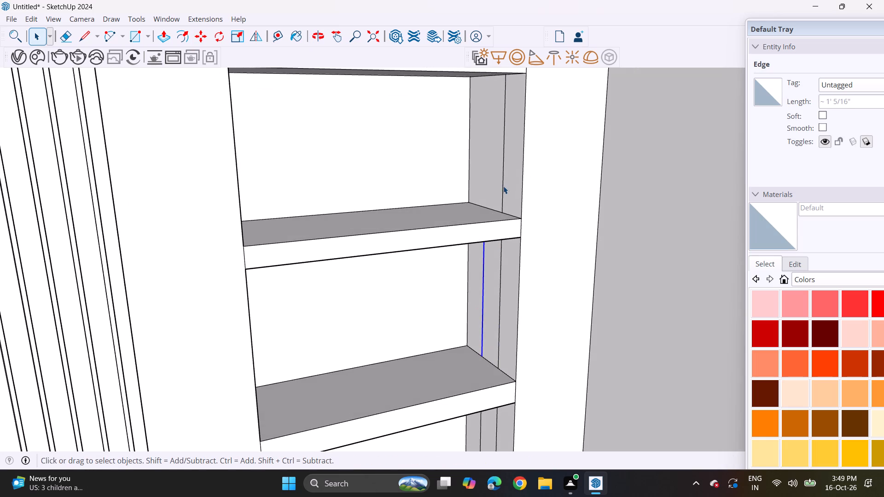
{"action": "left_click", "coordinate": [503, 186]}
{"action": "key", "text": "m"}
{"action": "left_click", "coordinate": [501, 215]}
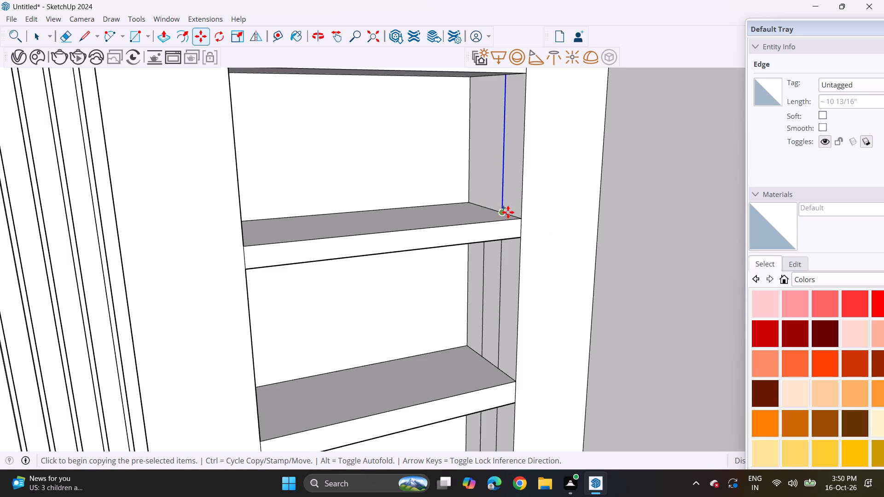
{"action": "left_click", "coordinate": [508, 212]}
{"action": "key", "text": "Escape"}
{"action": "left_click", "coordinate": [500, 213]}
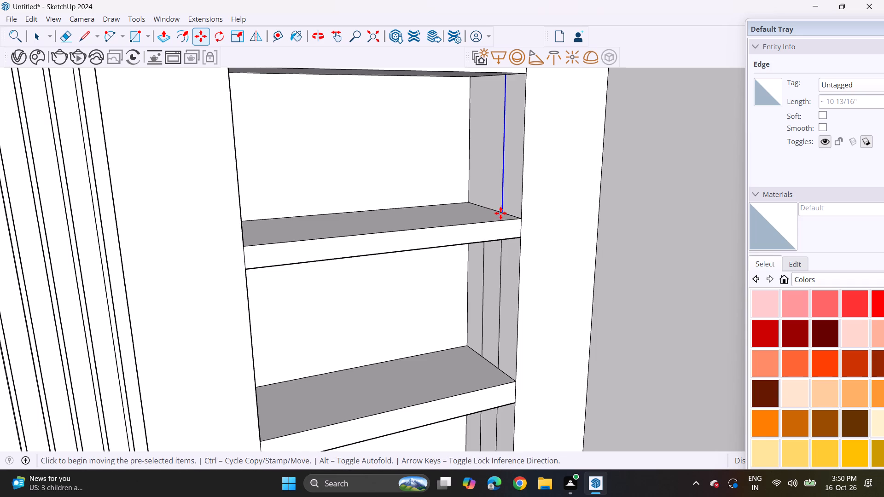
{"action": "left_click", "coordinate": [484, 206]}
{"action": "key", "text": "space"}
{"action": "left_click", "coordinate": [503, 198]}
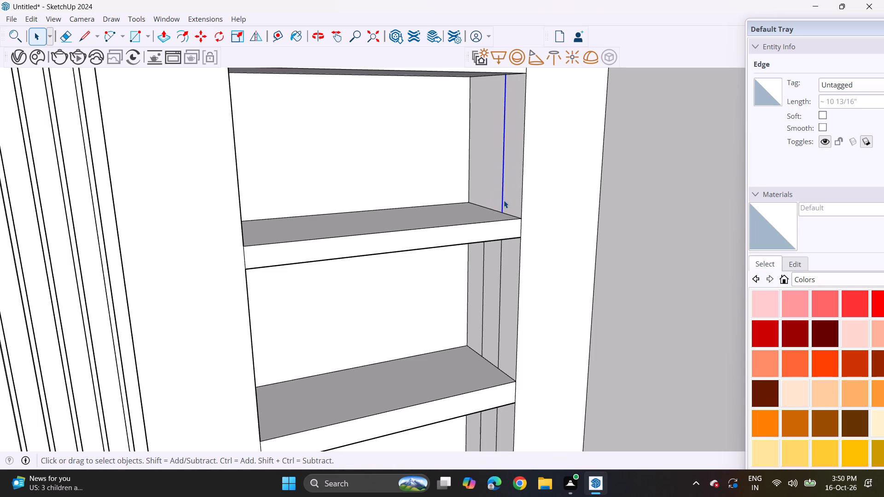
{"action": "key", "text": "m"}
{"action": "left_click", "coordinate": [500, 210]}
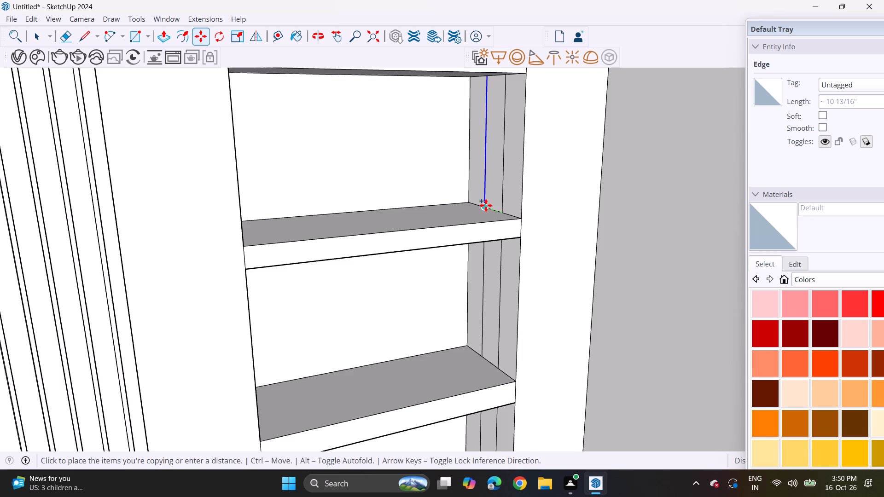
{"action": "left_click", "coordinate": [486, 205]}
Copy the vertical line on the second compartment's side wall, away from the fluted strips, halfway toward the back face.
{"action": "scroll", "coordinate": [494, 168], "scroll_direction": "down", "scroll_amount": 4}
{"action": "middle_click_drag", "start_coordinate": [487, 169], "coordinate": [479, 275], "text": "shift"}
{"action": "key", "text": "space"}
{"action": "left_click", "coordinate": [492, 196]}
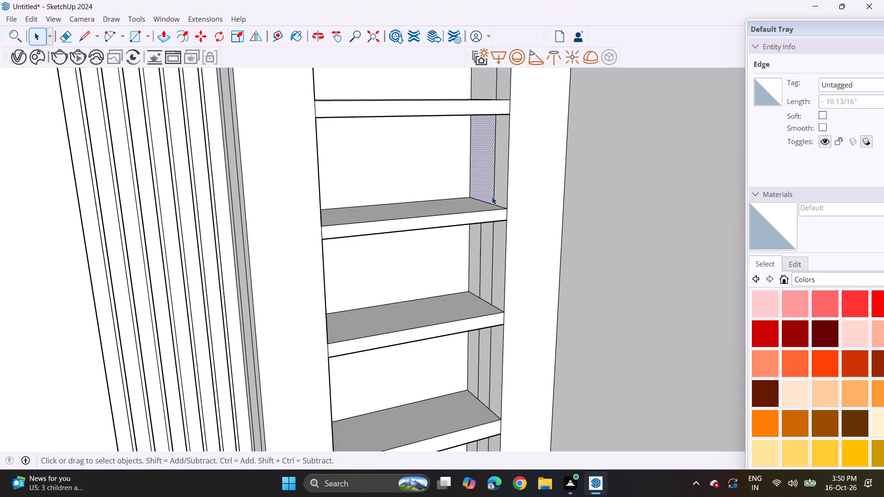
{"action": "left_click", "coordinate": [493, 190]}
{"action": "scroll", "coordinate": [493, 190], "scroll_direction": "up", "scroll_amount": 3}
{"action": "key", "text": "m"}
{"action": "left_click", "coordinate": [495, 207]}
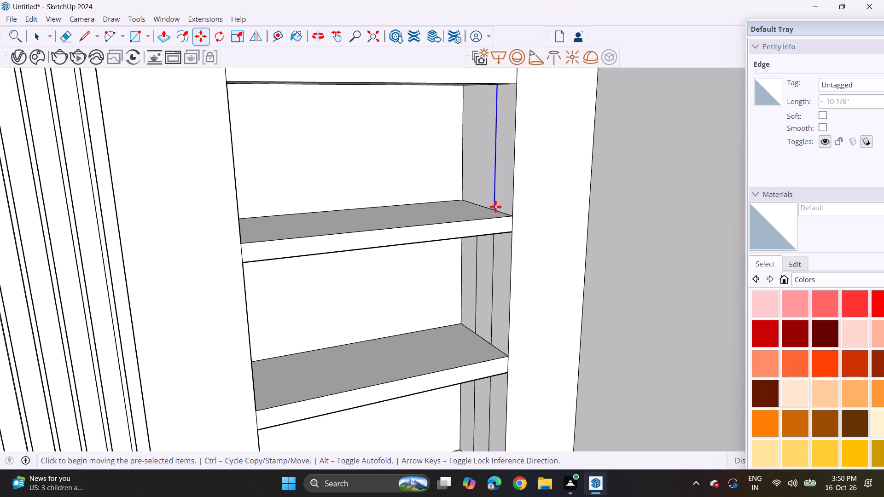
{"action": "left_click", "coordinate": [477, 202]}
Copy the short vertical line beneath the arch, away from the fluted strips, so it meets the end of the deeper arc.
{"action": "scroll", "coordinate": [494, 182], "scroll_direction": "down", "scroll_amount": 3}
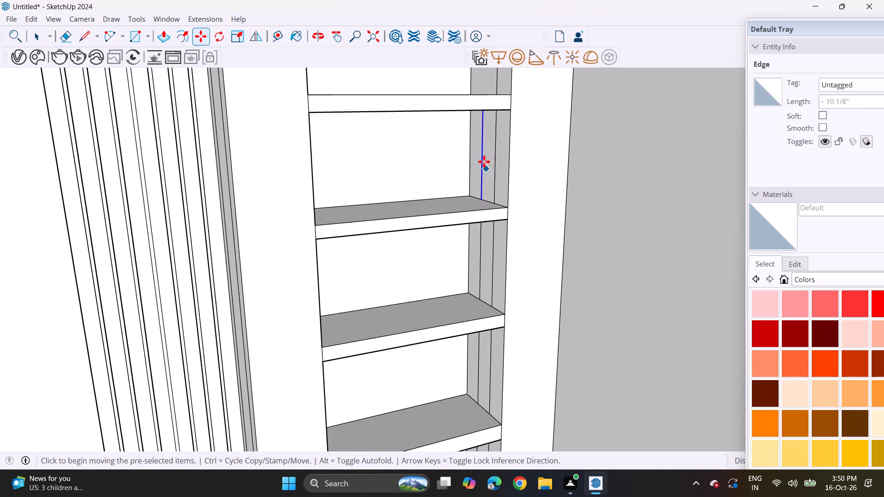
{"action": "middle_click_drag", "start_coordinate": [482, 156], "coordinate": [479, 260], "text": "shift"}
{"action": "key", "text": "space"}
{"action": "left_click", "coordinate": [498, 191]}
{"action": "left_click", "coordinate": [493, 195]}
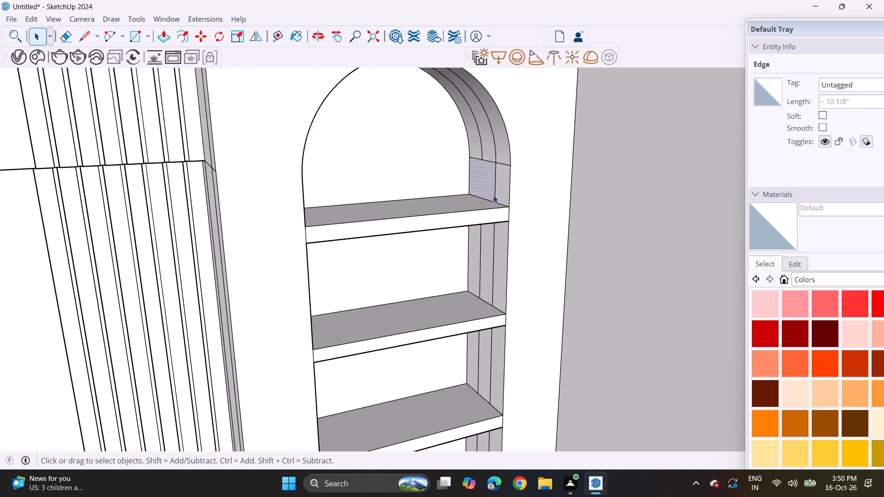
{"action": "left_click", "coordinate": [496, 190]}
{"action": "key", "text": "m"}
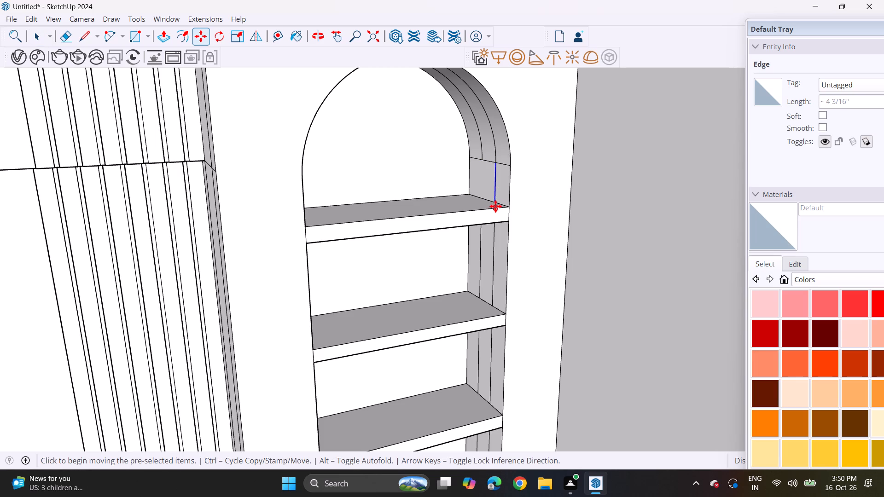
{"action": "left_click", "coordinate": [495, 202]}
{"action": "left_click", "coordinate": [487, 198]}
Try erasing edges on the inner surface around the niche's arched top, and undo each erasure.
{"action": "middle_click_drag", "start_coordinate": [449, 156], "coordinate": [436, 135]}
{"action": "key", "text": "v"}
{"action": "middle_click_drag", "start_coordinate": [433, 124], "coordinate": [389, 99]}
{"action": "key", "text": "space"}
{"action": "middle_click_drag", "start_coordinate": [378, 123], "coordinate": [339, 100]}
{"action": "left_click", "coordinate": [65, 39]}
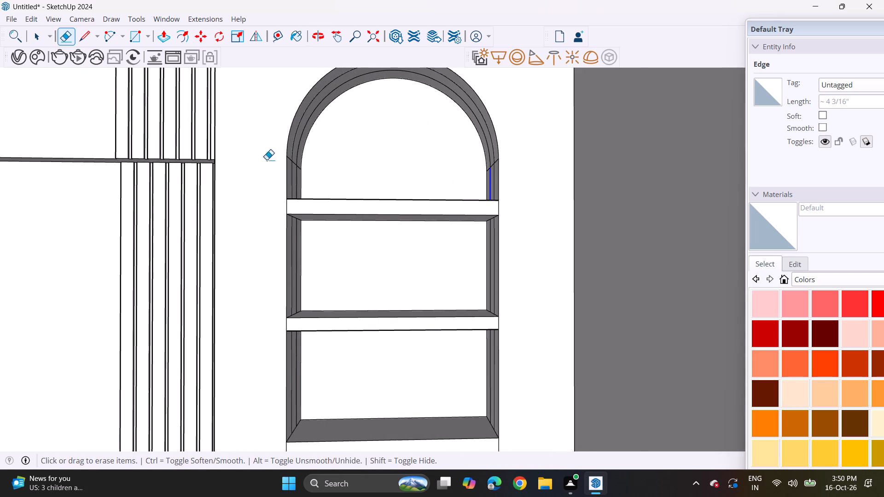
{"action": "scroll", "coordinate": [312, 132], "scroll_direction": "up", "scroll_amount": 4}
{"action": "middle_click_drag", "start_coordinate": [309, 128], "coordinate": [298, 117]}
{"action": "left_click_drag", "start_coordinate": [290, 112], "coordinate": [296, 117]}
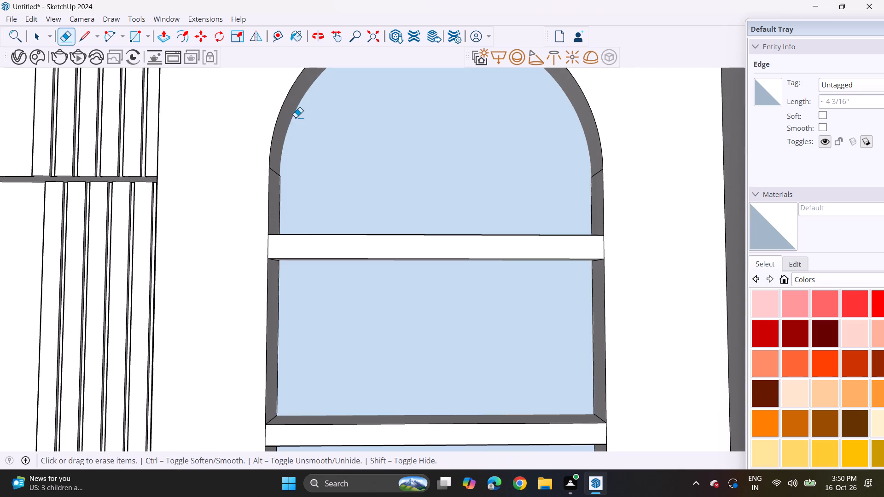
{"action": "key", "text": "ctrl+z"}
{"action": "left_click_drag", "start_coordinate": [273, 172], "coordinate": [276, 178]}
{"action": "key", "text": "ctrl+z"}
Group the rearmost strip around the niche's arched top with the two side strips below it, and convert the group to a V-Ray Mesh Light.
{"action": "scroll", "coordinate": [291, 184], "scroll_direction": "down", "scroll_amount": 2}
{"action": "key", "text": "space"}
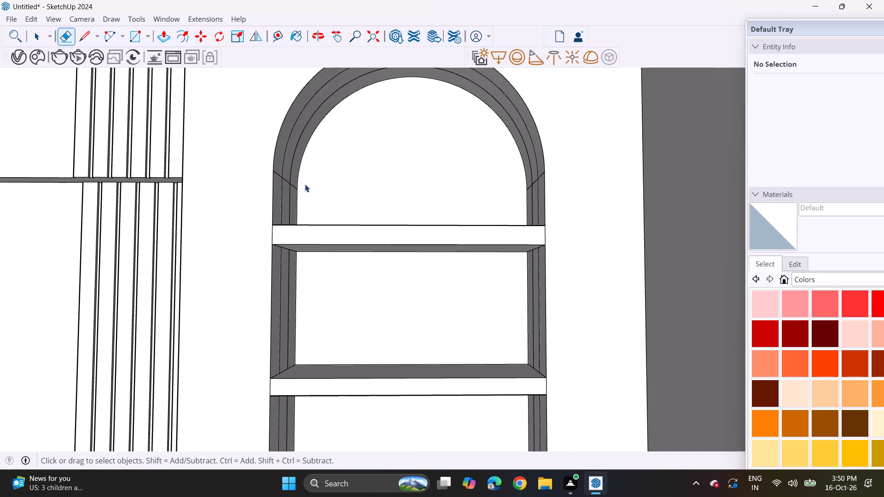
{"action": "middle_click_drag", "start_coordinate": [303, 175], "coordinate": [297, 175]}
{"action": "scroll", "coordinate": [297, 175], "scroll_direction": "up", "scroll_amount": 2}
{"action": "left_click", "coordinate": [296, 161]}
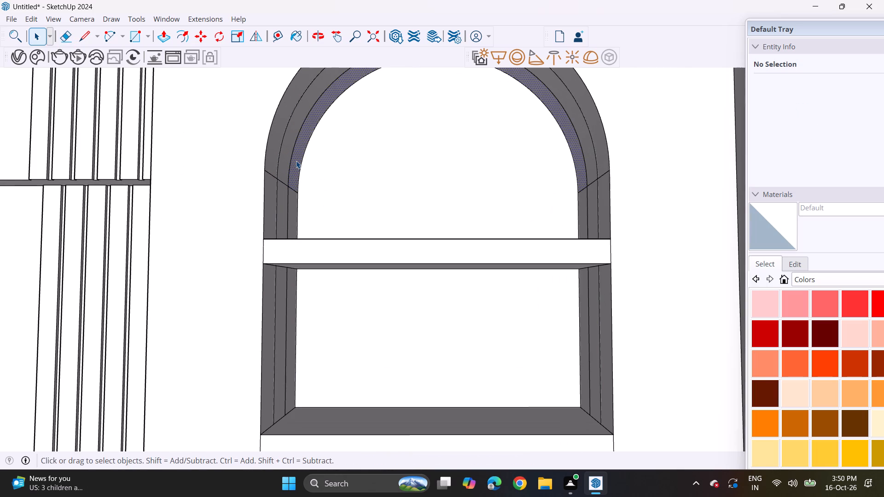
{"action": "scroll", "coordinate": [296, 161], "scroll_direction": "up", "scroll_amount": 3}
{"action": "left_click", "coordinate": [295, 215], "text": "ctrl"}
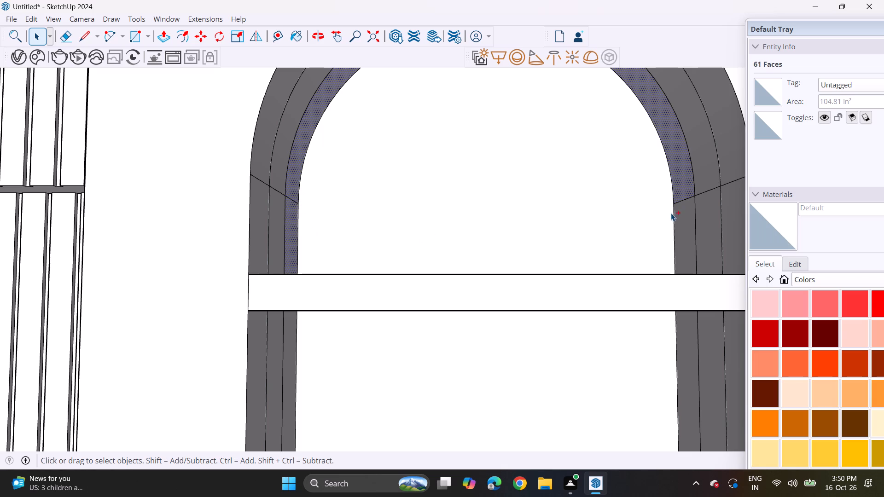
{"action": "left_click", "coordinate": [678, 223], "text": "ctrl"}
{"action": "right_click", "coordinate": [681, 228]}
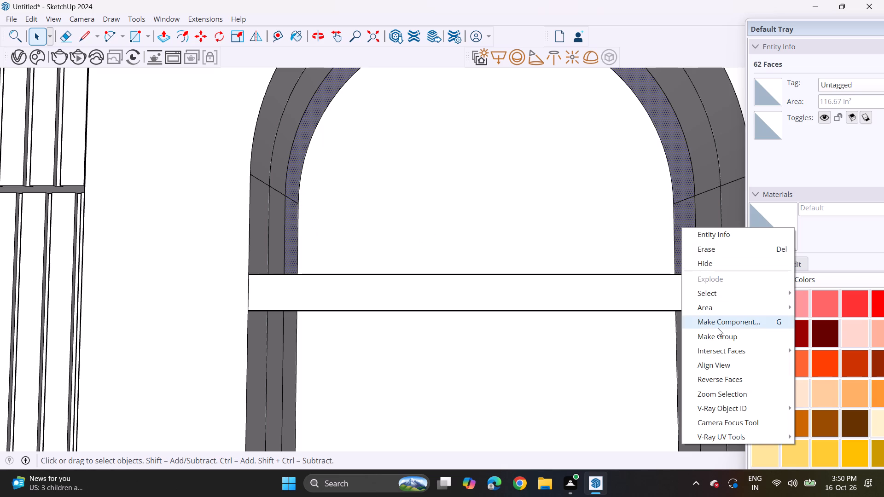
{"action": "left_click", "coordinate": [718, 342]}
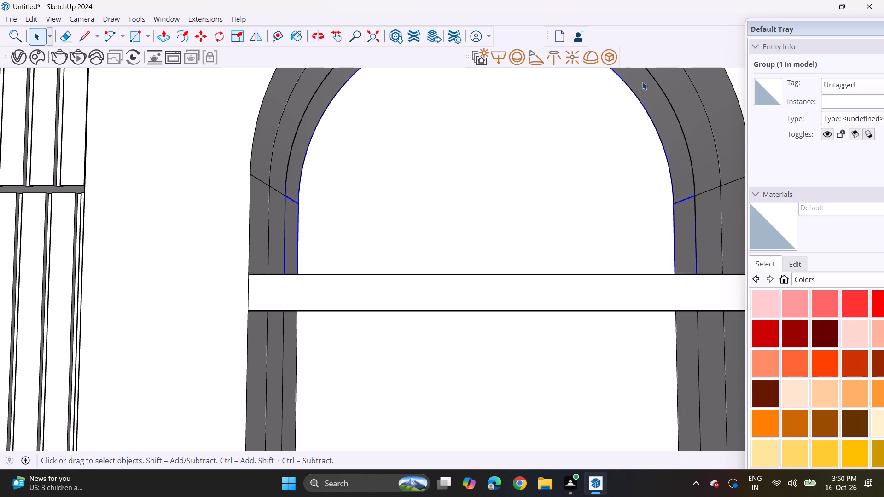
{"action": "left_click", "coordinate": [610, 59]}
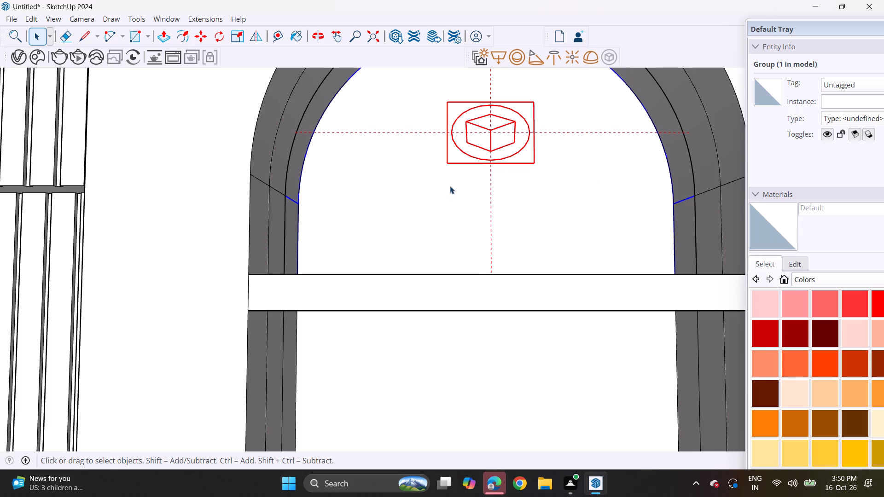
Group the two rearmost side strips of the niche's second compartment and convert the group to a V-Ray Mesh Light.
{"action": "scroll", "coordinate": [451, 212], "scroll_direction": "down", "scroll_amount": 3}
{"action": "middle_click_drag", "start_coordinate": [449, 287], "coordinate": [432, 186], "text": "shift"}
{"action": "middle_click_drag", "start_coordinate": [371, 224], "coordinate": [359, 261]}
{"action": "scroll", "coordinate": [322, 274], "scroll_direction": "up", "scroll_amount": 3}
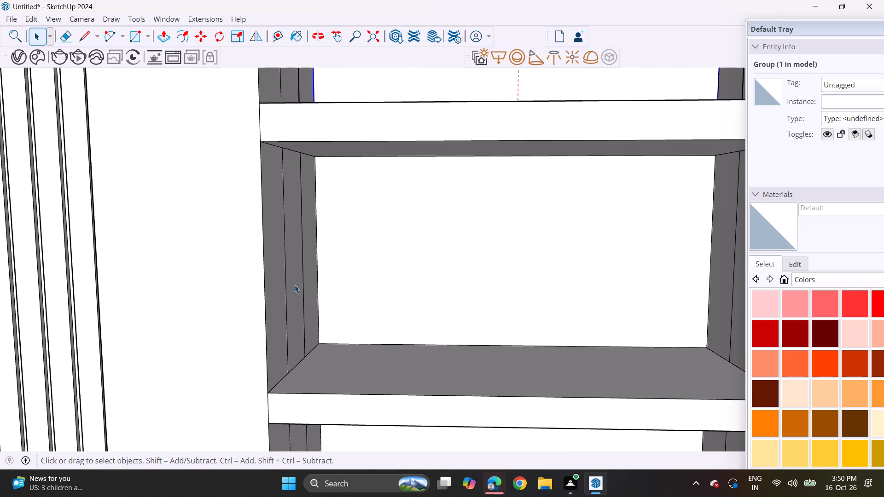
{"action": "left_click", "coordinate": [308, 273]}
{"action": "left_click", "coordinate": [723, 288], "text": "ctrl"}
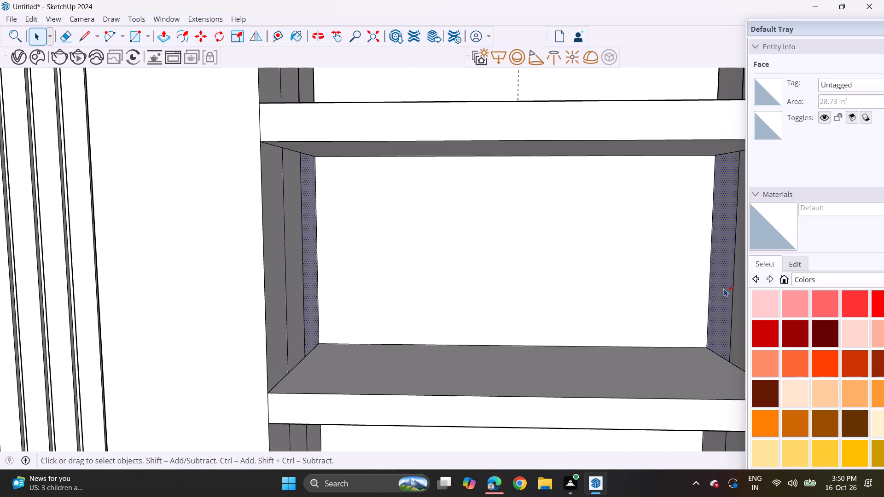
{"action": "right_click", "coordinate": [723, 289]}
{"action": "left_click", "coordinate": [762, 183]}
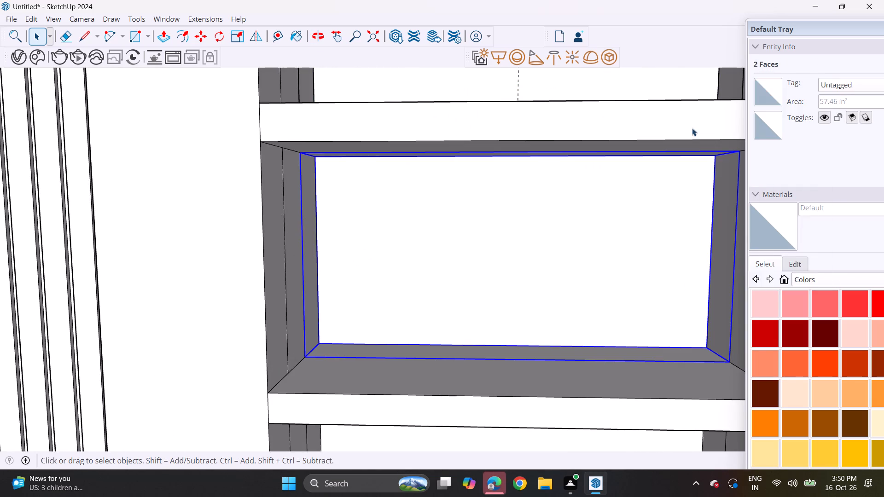
{"action": "left_click", "coordinate": [616, 57]}
Group the two rearmost side strips of the niche's third compartment and convert the group to a V-Ray Mesh Light.
{"action": "scroll", "coordinate": [576, 226], "scroll_direction": "down", "scroll_amount": 3}
{"action": "middle_click_drag", "start_coordinate": [568, 311], "coordinate": [564, 294]}
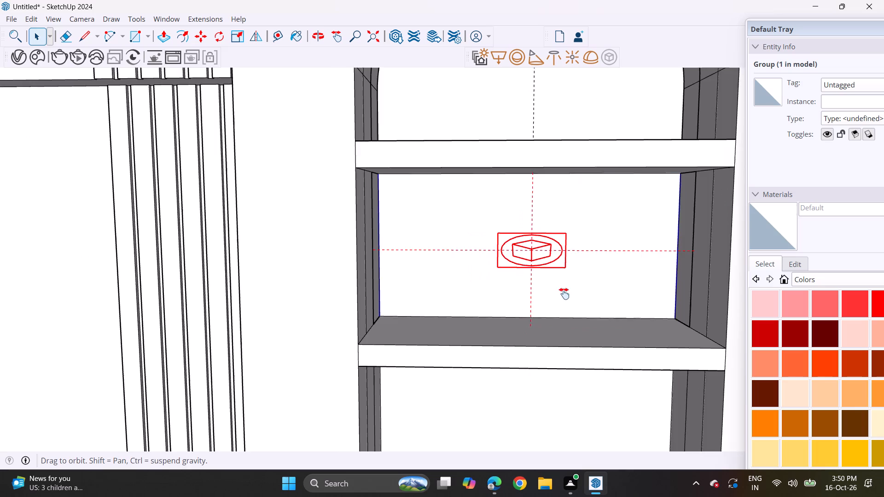
{"action": "middle_click_drag", "start_coordinate": [564, 294], "coordinate": [517, 69]}
{"action": "left_click", "coordinate": [326, 187]}
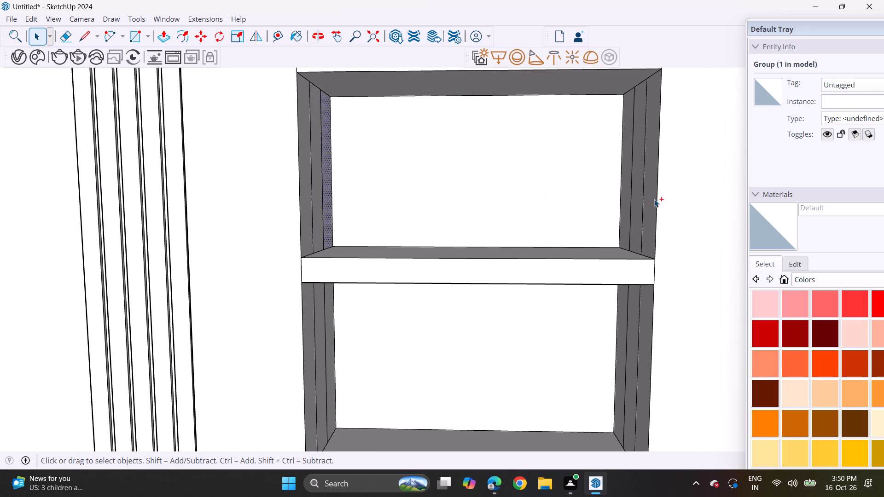
{"action": "left_click", "coordinate": [627, 195], "text": "ctrl"}
{"action": "right_click", "coordinate": [627, 195]}
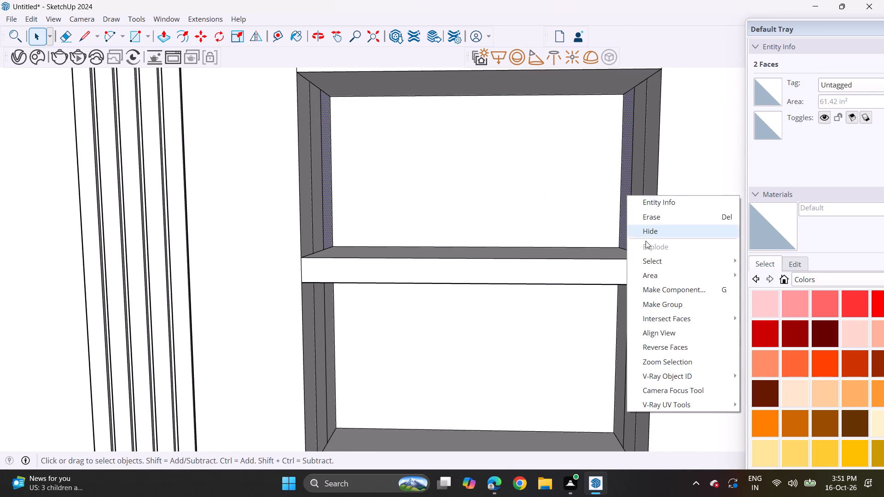
{"action": "left_click", "coordinate": [650, 305]}
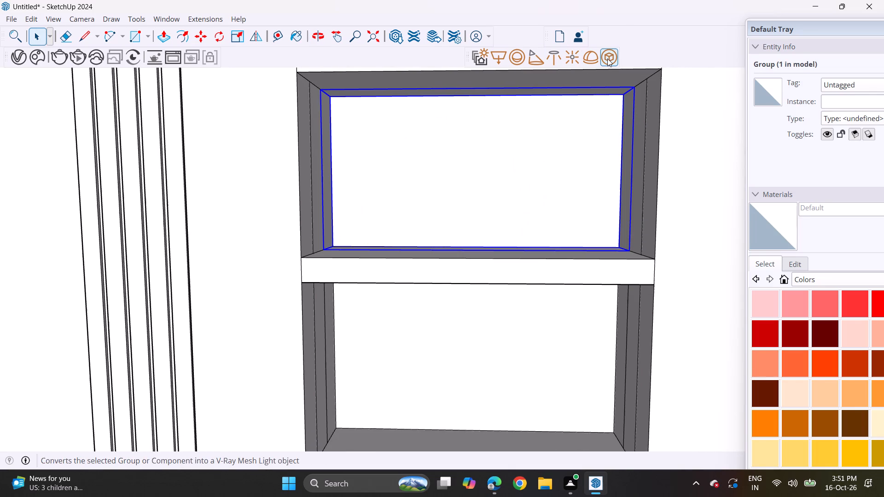
{"action": "left_click", "coordinate": [607, 58]}
Group the two rearmost side strips of the niche's fourth compartment and convert the group to a V-Ray Mesh Light.
{"action": "middle_click_drag", "start_coordinate": [562, 264], "coordinate": [562, 87], "text": "shift"}
{"action": "left_click", "coordinate": [333, 215]}
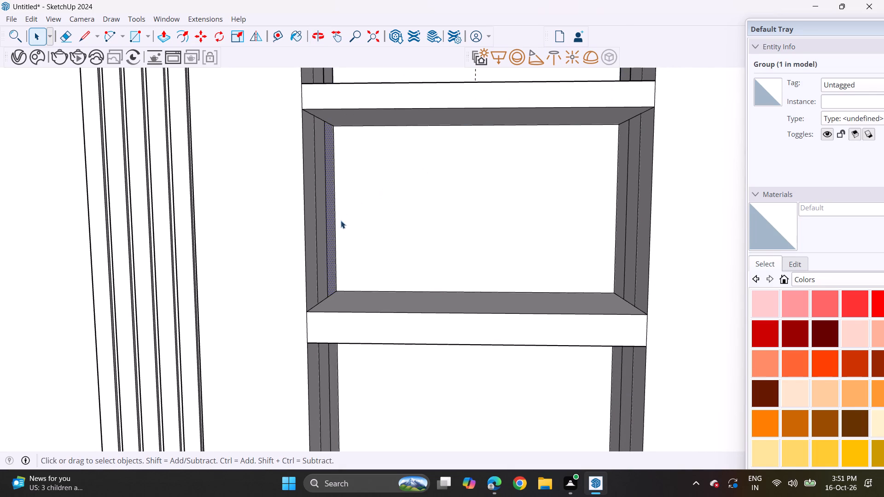
{"action": "left_click", "coordinate": [621, 235], "text": "ctrl"}
{"action": "right_click", "coordinate": [621, 235]}
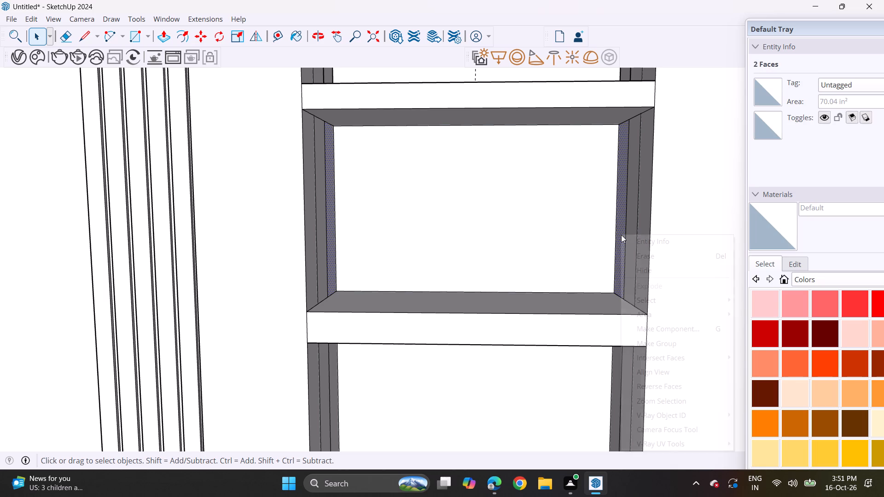
{"action": "left_click", "coordinate": [650, 349]}
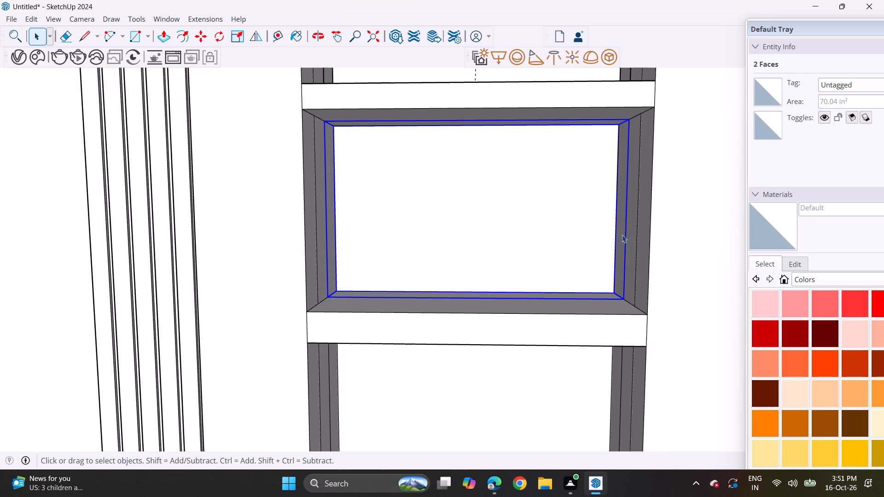
{"action": "left_click", "coordinate": [614, 55]}
Group the two straight rearmost side strips of the niche's lowest compartment and convert the group to a V-Ray Mesh Light.
{"action": "scroll", "coordinate": [551, 248], "scroll_direction": "down", "scroll_amount": 3}
{"action": "middle_click_drag", "start_coordinate": [549, 272], "coordinate": [530, 117], "text": "shift"}
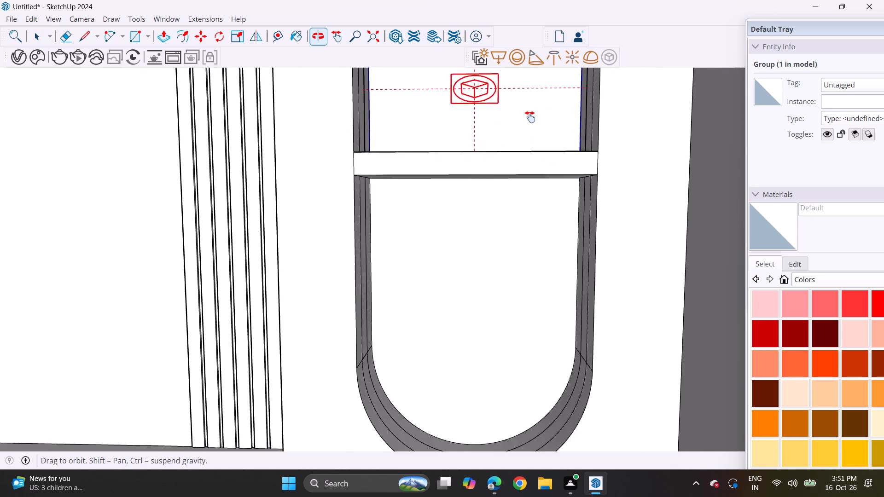
{"action": "middle_click_drag", "start_coordinate": [530, 117], "coordinate": [529, 98], "text": "shift"}
{"action": "scroll", "coordinate": [353, 257], "scroll_direction": "up", "scroll_amount": 6}
{"action": "left_click", "coordinate": [372, 262]}
{"action": "scroll", "coordinate": [372, 262], "scroll_direction": "down", "scroll_amount": 3}
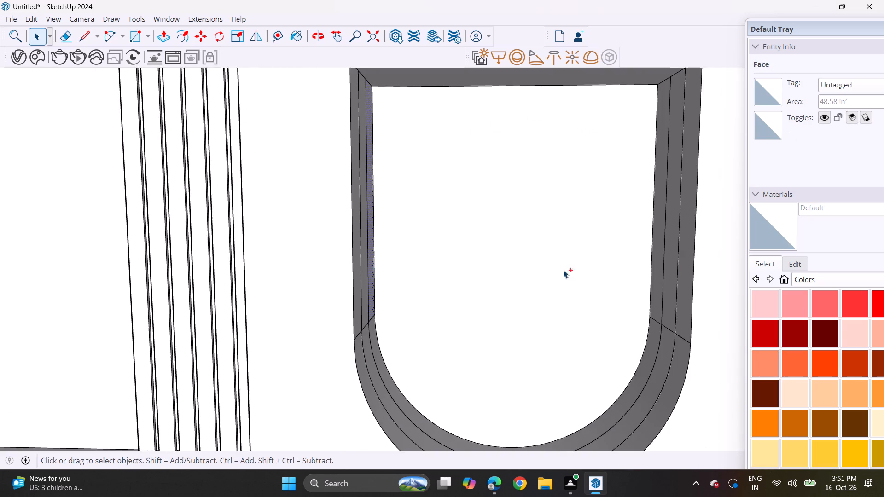
{"action": "scroll", "coordinate": [632, 271], "scroll_direction": "up", "scroll_amount": 3, "text": "ctrl"}
{"action": "left_click", "coordinate": [664, 273], "text": "ctrl"}
{"action": "right_click", "coordinate": [664, 275]}
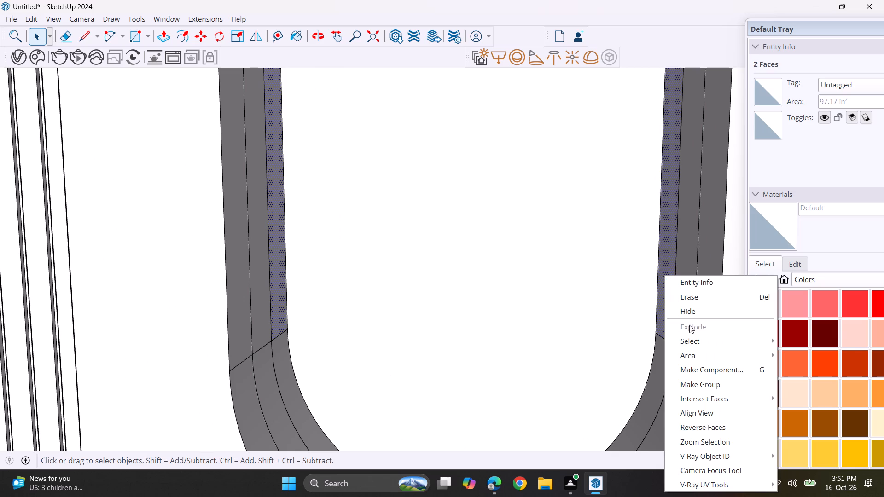
{"action": "left_click", "coordinate": [701, 379]}
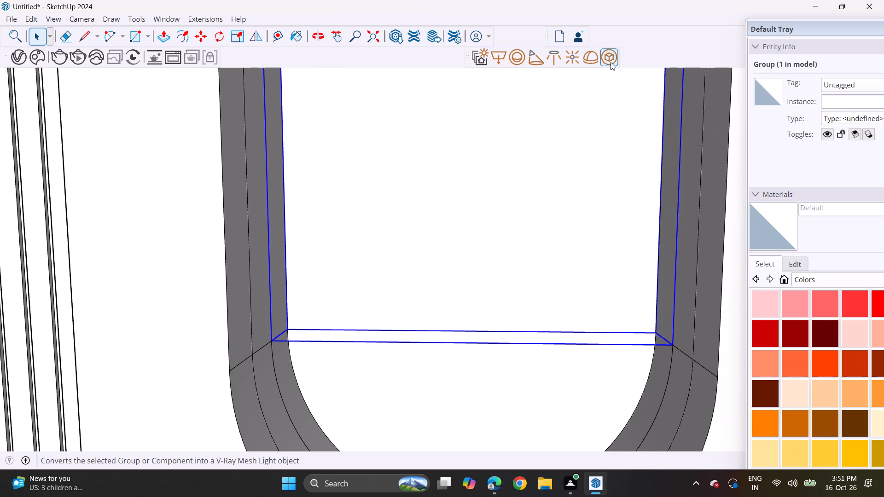
{"action": "left_click", "coordinate": [611, 62]}
Group the rearmost curved strip along the niche's rounded bottom and convert it to a V-Ray Mesh Light.
{"action": "scroll", "coordinate": [568, 235], "scroll_direction": "down", "scroll_amount": 3}
{"action": "middle_click_drag", "start_coordinate": [570, 266], "coordinate": [562, 168], "text": "shift"}
{"action": "middle_click_drag", "start_coordinate": [503, 233], "coordinate": [503, 291]}
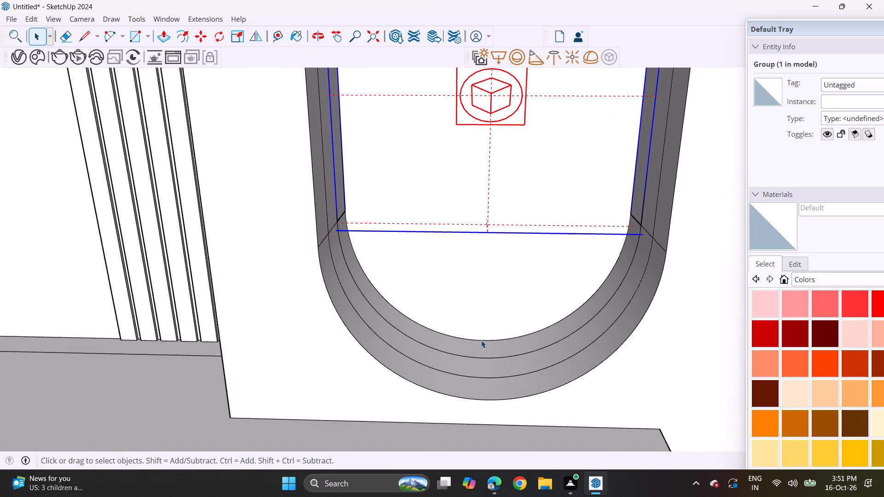
{"action": "left_click", "coordinate": [484, 352]}
{"action": "right_click", "coordinate": [484, 352]}
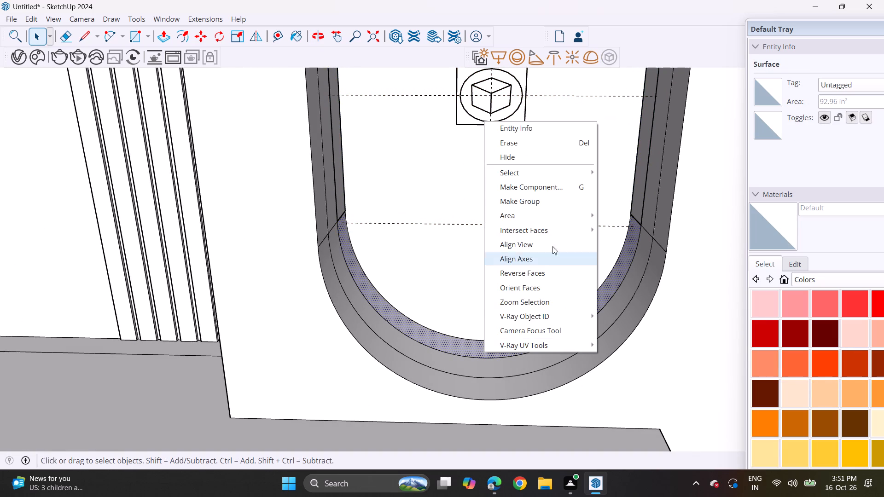
{"action": "left_click", "coordinate": [547, 205]}
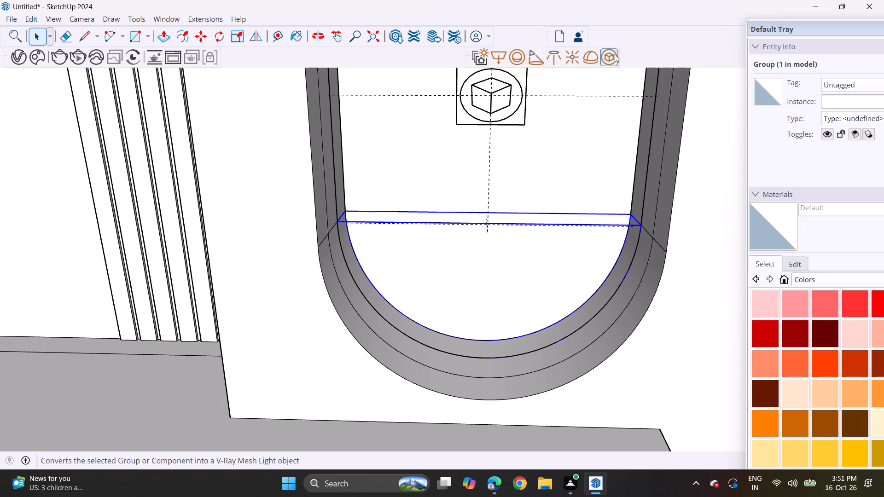
{"action": "left_click", "coordinate": [615, 54]}
Copy the rear vertical edge of the large rounded recess partway across its side face toward the front, below the rounded corner.
{"action": "scroll", "coordinate": [567, 208], "scroll_direction": "down", "scroll_amount": 8}
{"action": "middle_click_drag", "start_coordinate": [551, 236], "coordinate": [535, 147]}
{"action": "scroll", "coordinate": [525, 146], "scroll_direction": "down", "scroll_amount": 7}
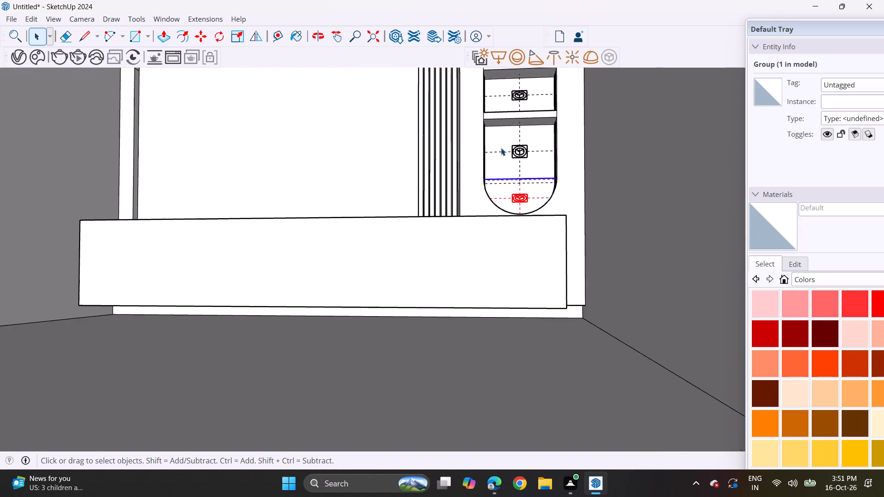
{"action": "middle_click_drag", "start_coordinate": [509, 183], "coordinate": [548, 293], "text": "shift"}
{"action": "middle_click_drag", "start_coordinate": [518, 247], "coordinate": [535, 292], "text": "shift"}
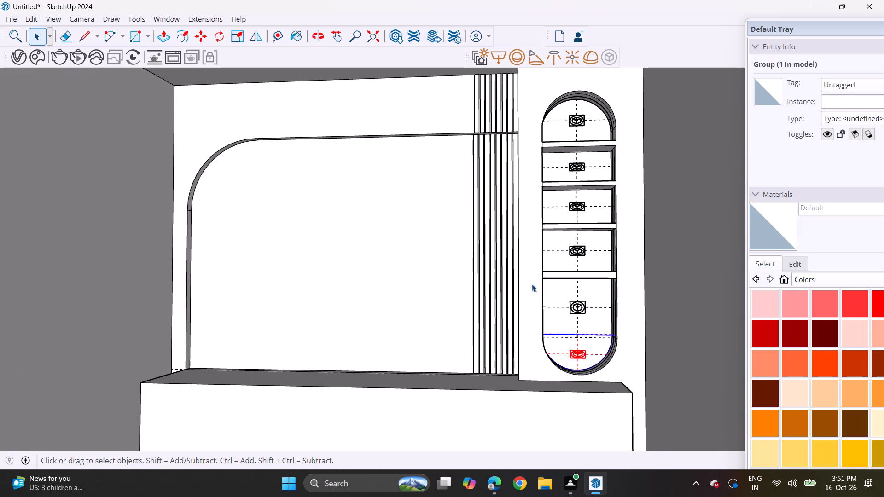
{"action": "scroll", "coordinate": [237, 177], "scroll_direction": "up", "scroll_amount": 3}
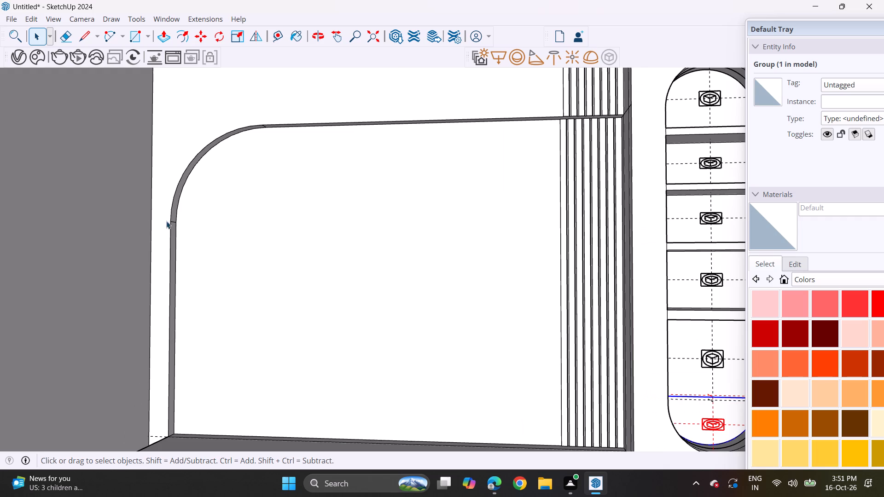
{"action": "scroll", "coordinate": [165, 225], "scroll_direction": "up", "scroll_amount": 10}
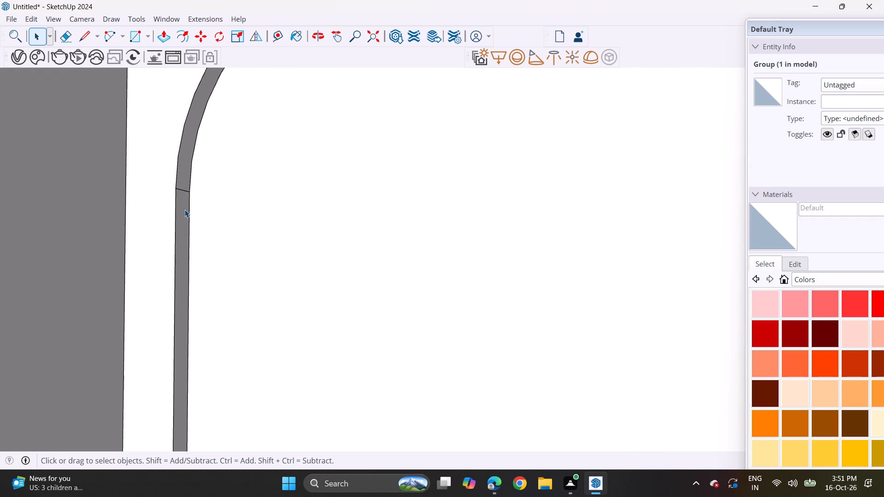
{"action": "left_click", "coordinate": [190, 219]}
{"action": "scroll", "coordinate": [192, 211], "scroll_direction": "up", "scroll_amount": 8}
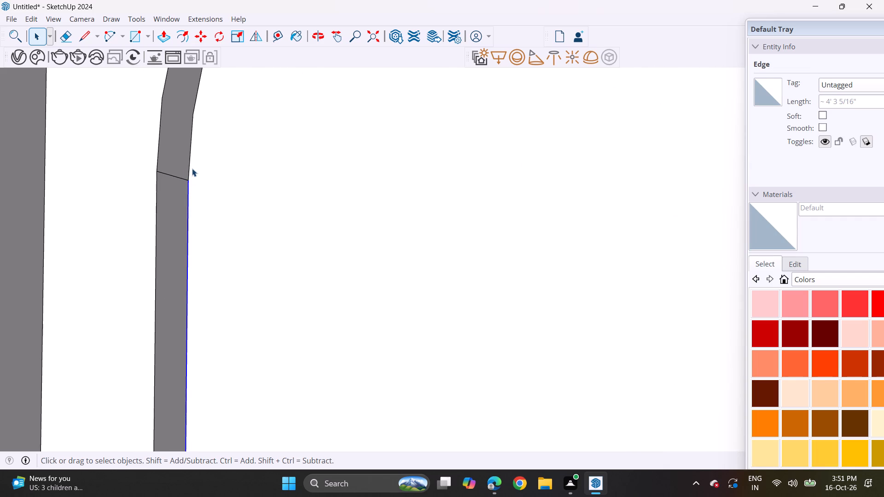
{"action": "key", "text": "m"}
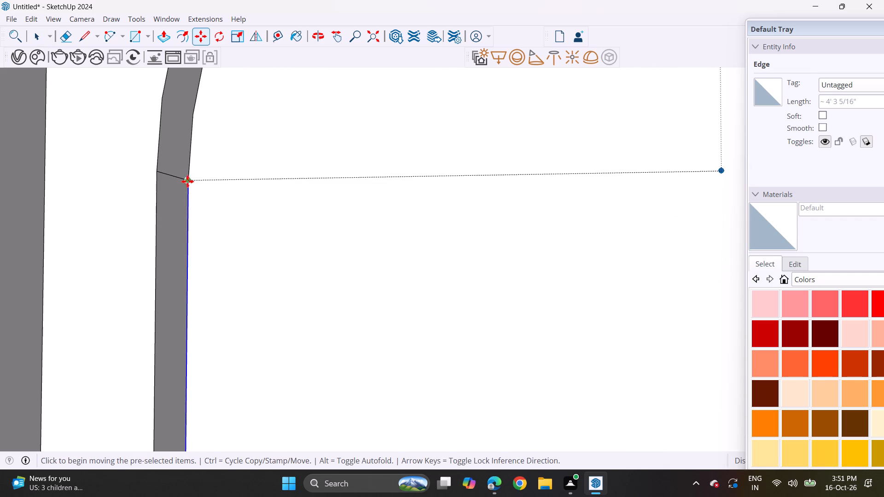
{"action": "left_click", "coordinate": [189, 181]}
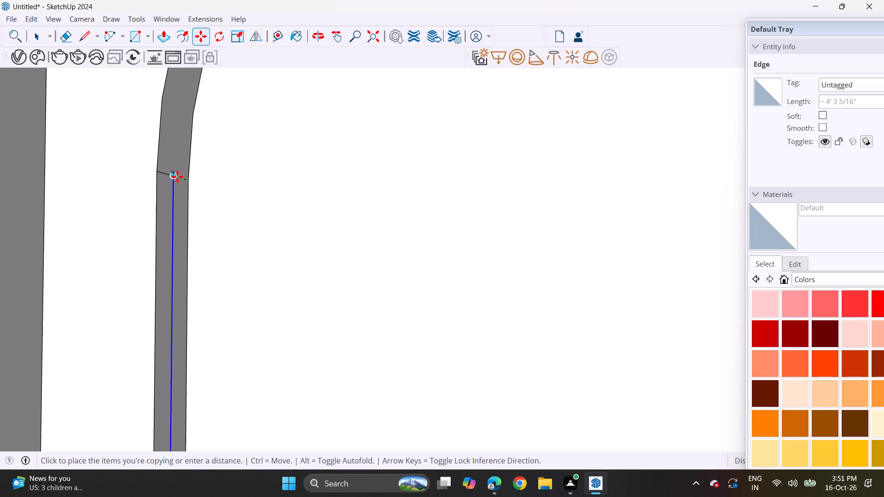
{"action": "scroll", "coordinate": [177, 177], "scroll_direction": "up", "scroll_amount": 7}
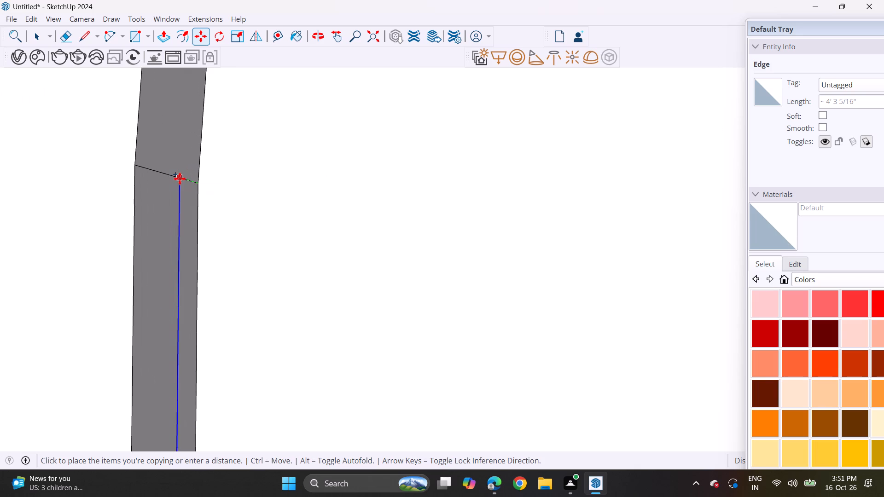
{"action": "left_click", "coordinate": [180, 179]}
Copy the rear arc edge of the large recess's upper rounded corner toward the front, starting at the top end of the copied vertical edge.
{"action": "scroll", "coordinate": [180, 179], "scroll_direction": "down", "scroll_amount": 12}
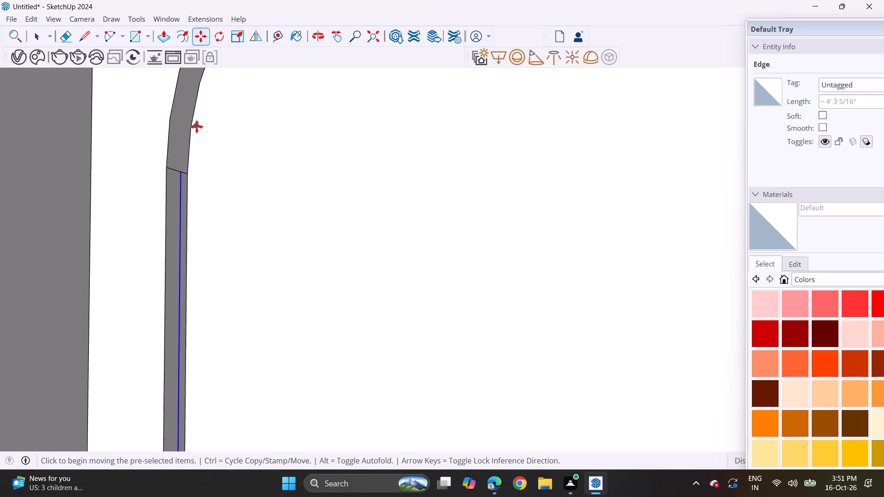
{"action": "scroll", "coordinate": [197, 127], "scroll_direction": "up", "scroll_amount": 3}
{"action": "left_click", "coordinate": [196, 128]}
{"action": "key", "text": "space"}
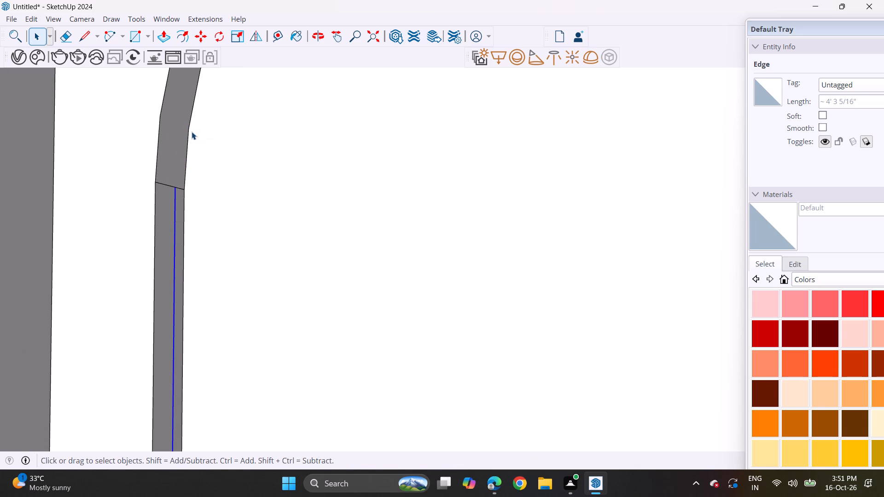
{"action": "left_click", "coordinate": [186, 151]}
{"action": "scroll", "coordinate": [186, 151], "scroll_direction": "up", "scroll_amount": 4}
{"action": "key", "text": "m"}
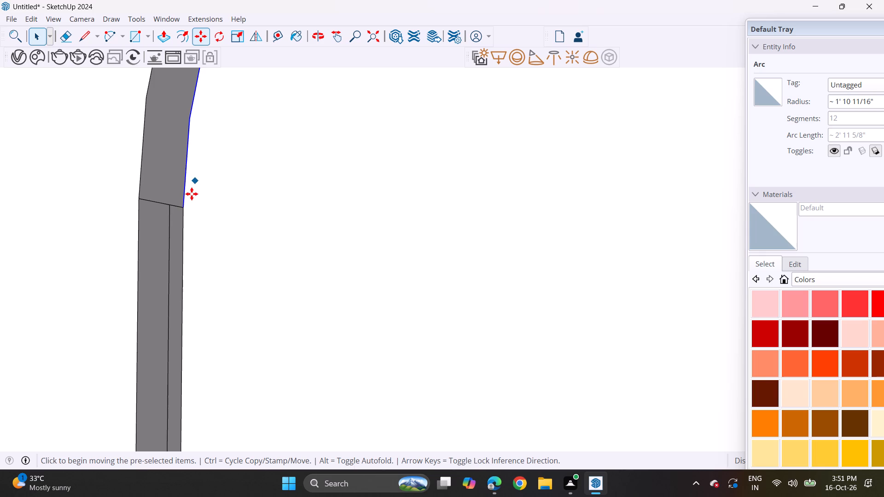
{"action": "left_click", "coordinate": [182, 205]}
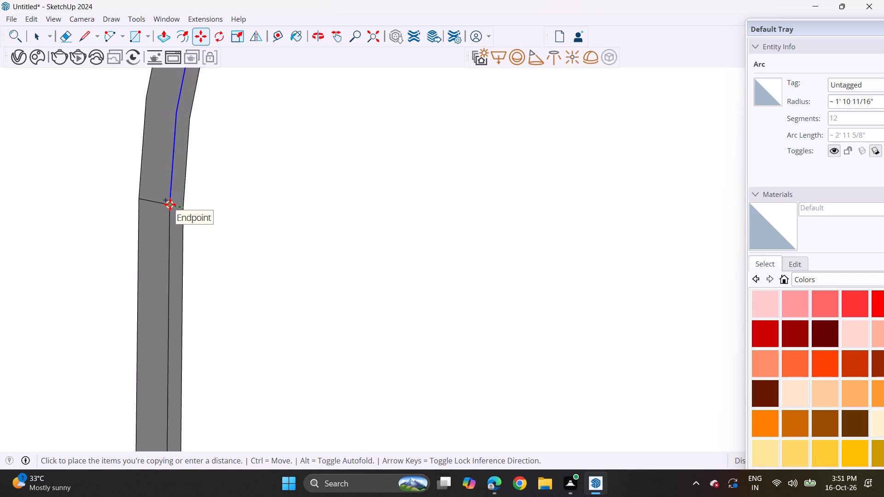
{"action": "left_click", "coordinate": [170, 204]}
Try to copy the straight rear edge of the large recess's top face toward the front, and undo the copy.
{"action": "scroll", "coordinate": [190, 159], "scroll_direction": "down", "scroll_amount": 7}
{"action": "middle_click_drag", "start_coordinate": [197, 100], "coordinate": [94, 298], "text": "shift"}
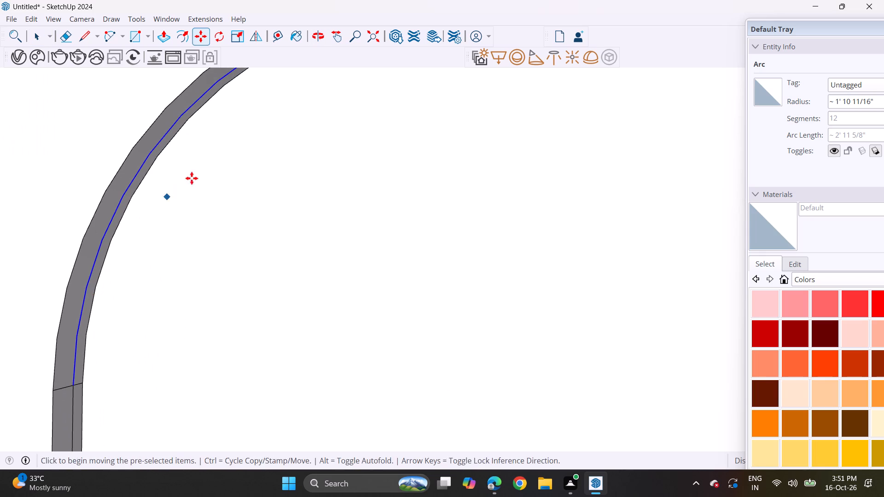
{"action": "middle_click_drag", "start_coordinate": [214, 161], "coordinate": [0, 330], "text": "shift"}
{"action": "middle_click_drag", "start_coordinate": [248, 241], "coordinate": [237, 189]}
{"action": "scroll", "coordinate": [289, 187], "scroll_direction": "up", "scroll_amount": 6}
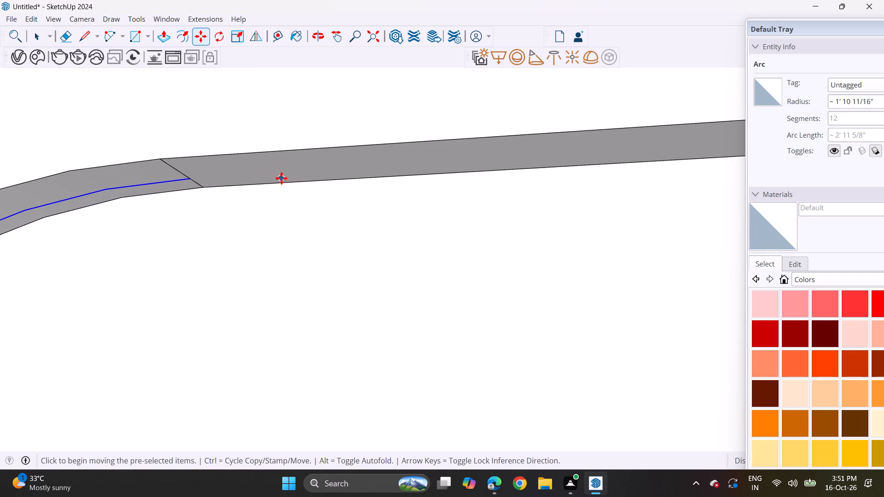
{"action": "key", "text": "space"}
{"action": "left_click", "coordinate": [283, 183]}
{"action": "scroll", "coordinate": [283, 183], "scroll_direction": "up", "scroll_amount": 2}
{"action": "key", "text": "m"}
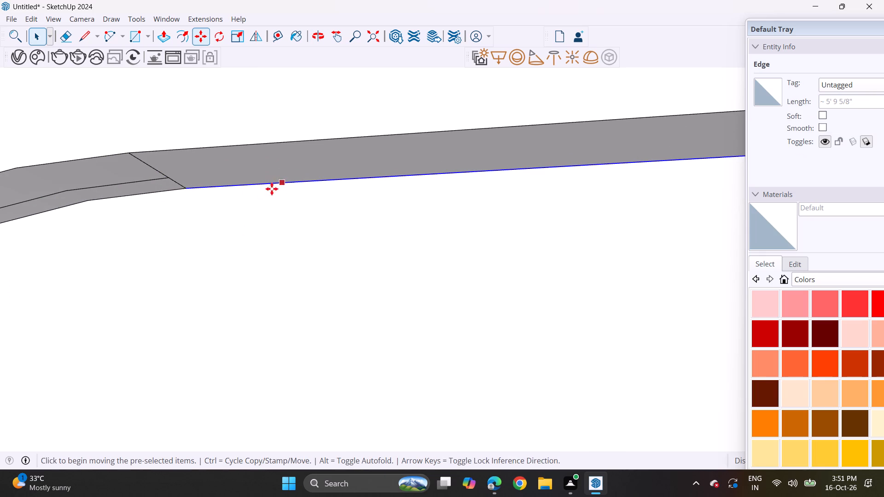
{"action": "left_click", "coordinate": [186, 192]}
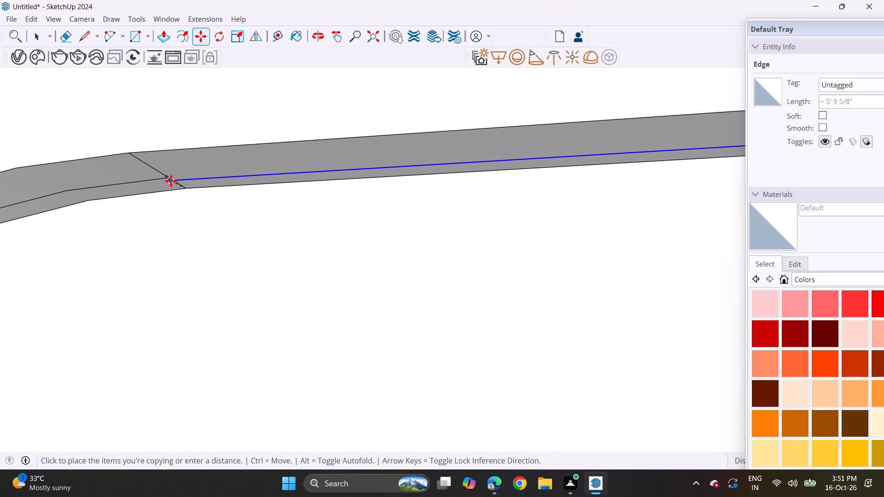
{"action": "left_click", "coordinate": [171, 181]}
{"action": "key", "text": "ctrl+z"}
Copy the straight rear edge of the recess's top face toward the front so it starts at the copied arc's endpoint.
{"action": "key", "text": "space"}
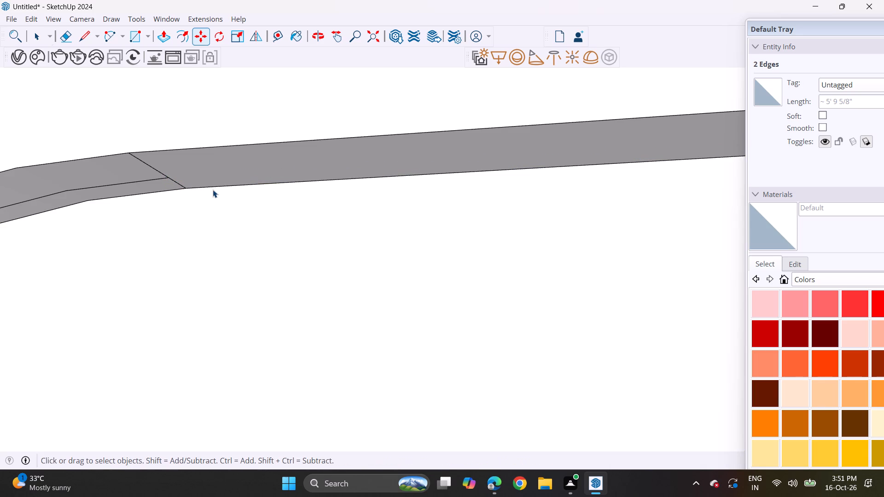
{"action": "left_click", "coordinate": [213, 190]}
{"action": "left_click", "coordinate": [216, 185]}
{"action": "key", "text": "m"}
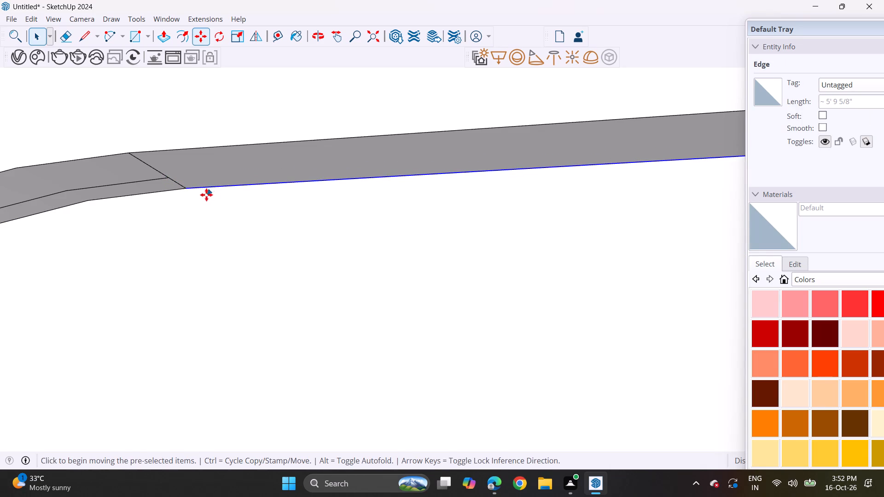
{"action": "left_click", "coordinate": [186, 189]}
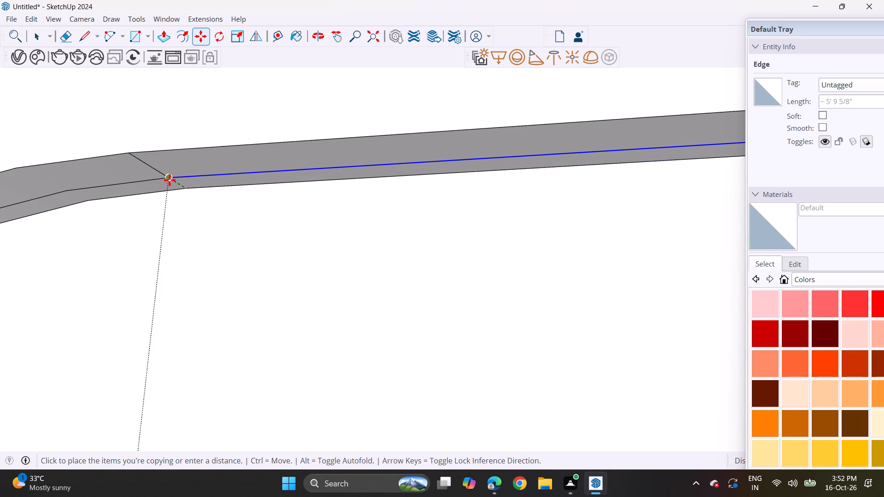
{"action": "left_click", "coordinate": [169, 180]}
Draw a line extending the copied top edge above the fluted strips to the side wall at the recess's far end.
{"action": "scroll", "coordinate": [175, 187], "scroll_direction": "down", "scroll_amount": 20}
{"action": "scroll", "coordinate": [175, 187], "scroll_direction": "down", "scroll_amount": 3}
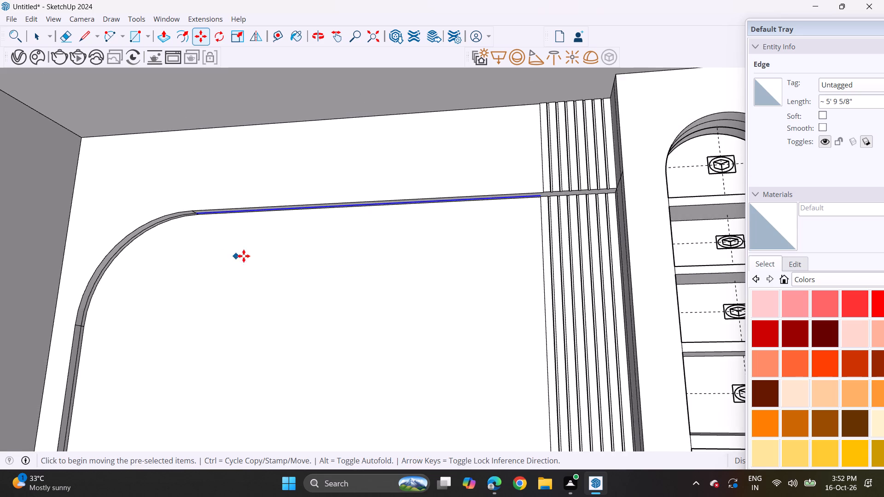
{"action": "middle_click_drag", "start_coordinate": [244, 256], "coordinate": [186, 218], "text": "shift"}
{"action": "scroll", "coordinate": [425, 185], "scroll_direction": "up", "scroll_amount": 3}
{"action": "scroll", "coordinate": [551, 157], "scroll_direction": "up", "scroll_amount": 10}
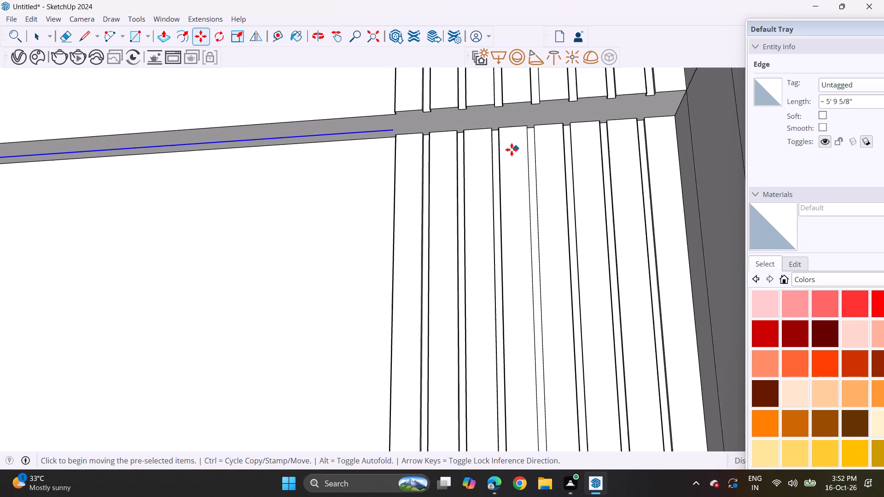
{"action": "middle_click_drag", "start_coordinate": [501, 151], "coordinate": [510, 126]}
{"action": "scroll", "coordinate": [457, 136], "scroll_direction": "up", "scroll_amount": 7}
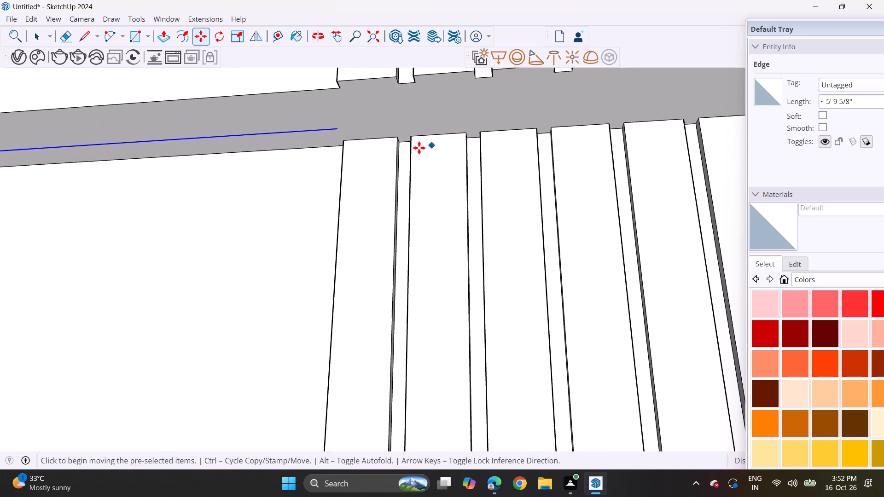
{"action": "scroll", "coordinate": [415, 149], "scroll_direction": "up", "scroll_amount": 3}
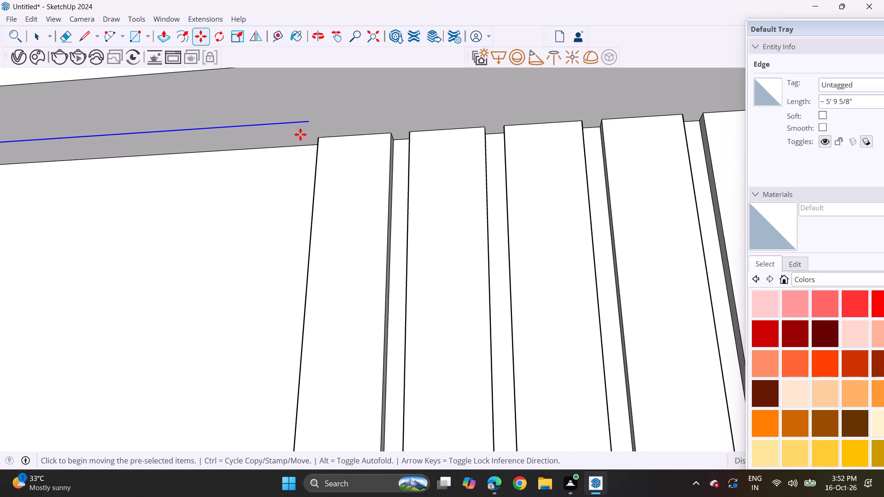
{"action": "key", "text": "space"}
{"action": "left_click", "coordinate": [81, 32]}
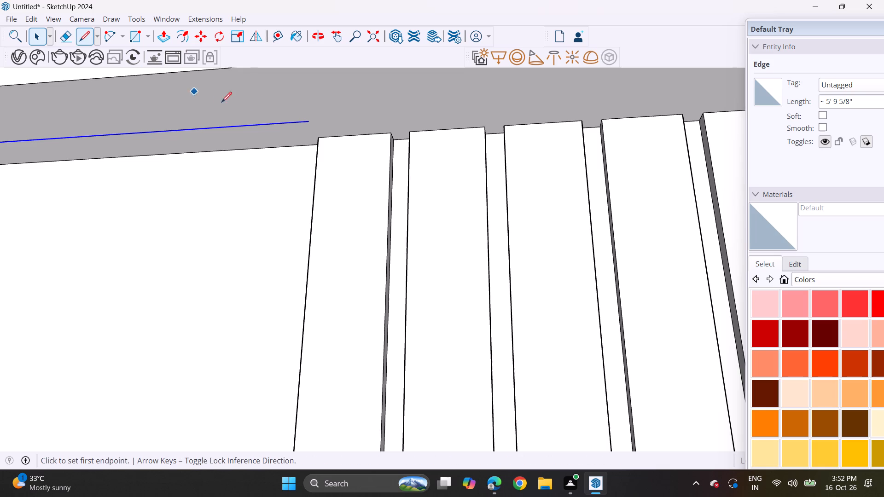
{"action": "left_click_drag", "start_coordinate": [306, 123], "coordinate": [313, 122]}
{"action": "scroll", "coordinate": [429, 111], "scroll_direction": "down", "scroll_amount": 3}
{"action": "middle_click_drag", "start_coordinate": [427, 111], "coordinate": [284, 111]}
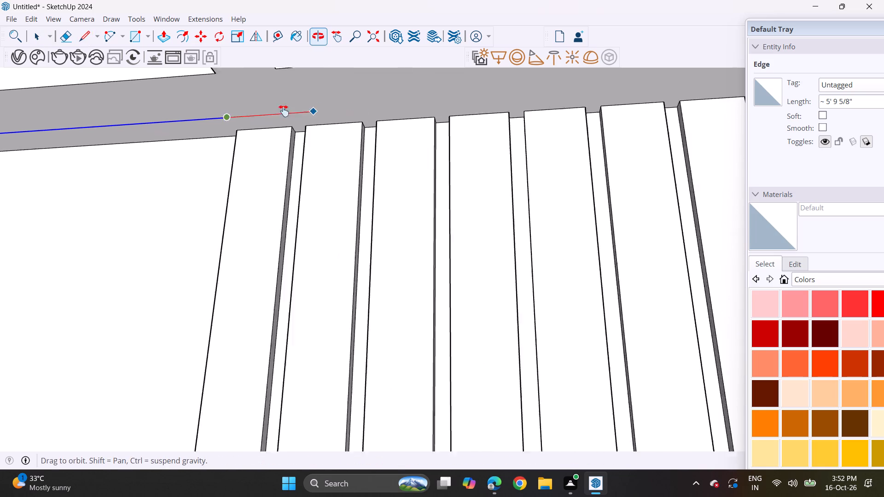
{"action": "middle_click_drag", "start_coordinate": [284, 111], "coordinate": [244, 116]}
{"action": "middle_click_drag", "start_coordinate": [249, 115], "coordinate": [415, 101]}
{"action": "middle_click_drag", "start_coordinate": [413, 101], "coordinate": [159, 128], "text": "shift"}
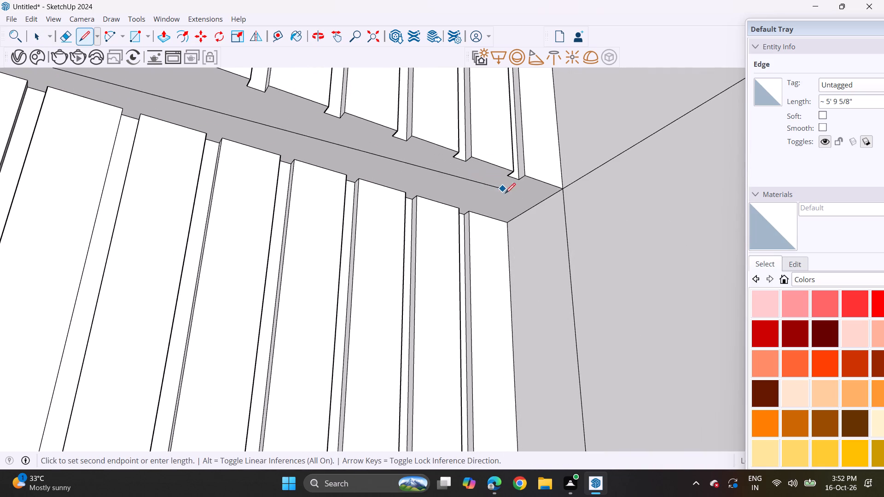
{"action": "left_click", "coordinate": [518, 214]}
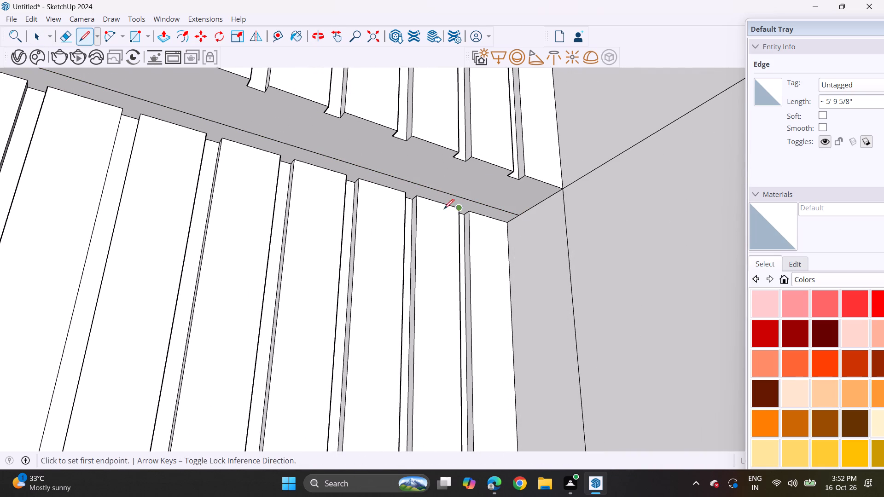
Push the narrow rear strip of the recess's top face slightly upward with Push/Pull.
{"action": "key", "text": "space"}
{"action": "left_click", "coordinate": [420, 193]}
{"action": "left_click", "coordinate": [160, 38]}
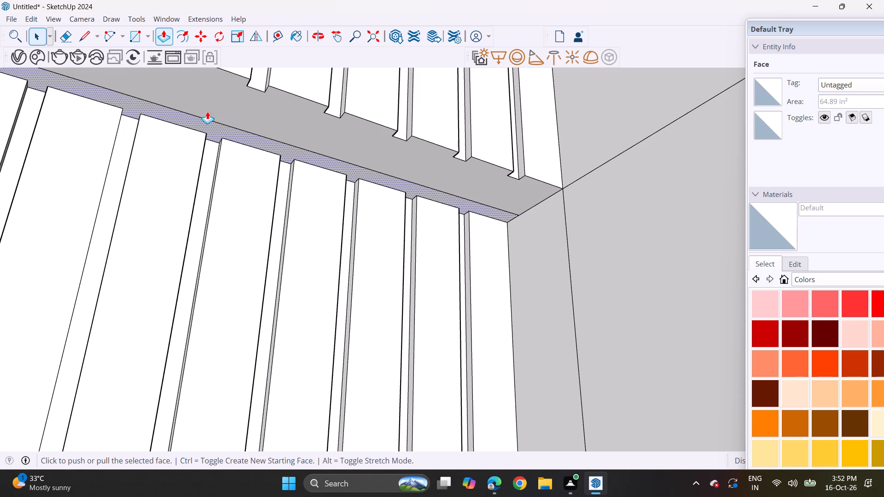
{"action": "key", "text": "Escape"}
{"action": "left_click", "coordinate": [211, 129]}
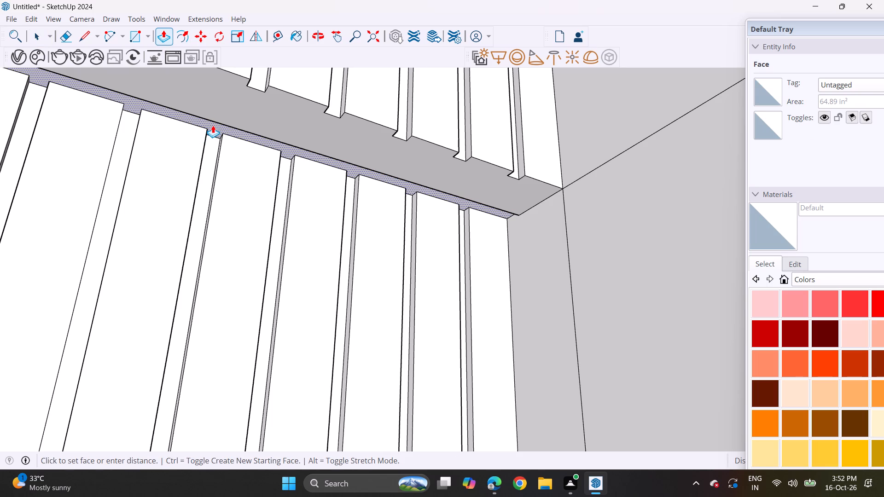
{"action": "left_click", "coordinate": [215, 121]}
{"action": "scroll", "coordinate": [190, 159], "scroll_direction": "down", "scroll_amount": 4}
{"action": "middle_click_drag", "start_coordinate": [165, 174], "coordinate": [514, 221], "text": "shift"}
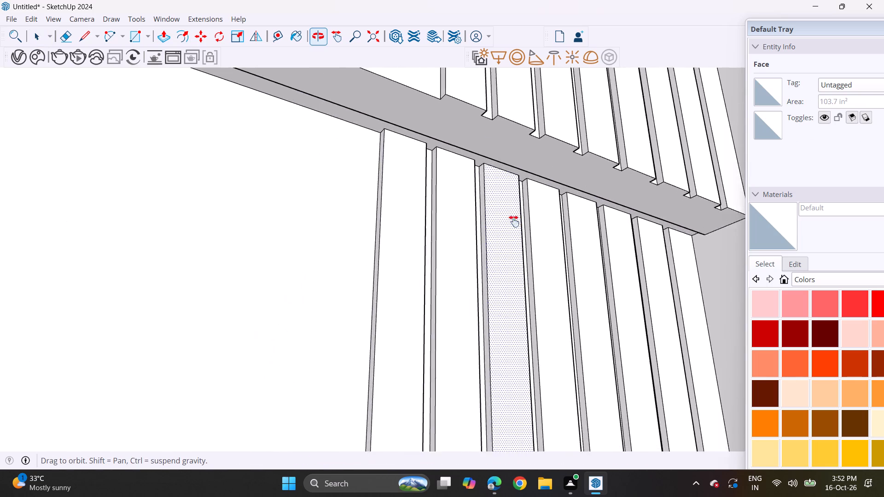
{"action": "middle_click_drag", "start_coordinate": [514, 221], "coordinate": [599, 283], "text": "shift"}
{"action": "middle_click_drag", "start_coordinate": [556, 251], "coordinate": [446, 228]}
{"action": "left_click", "coordinate": [372, 179]}
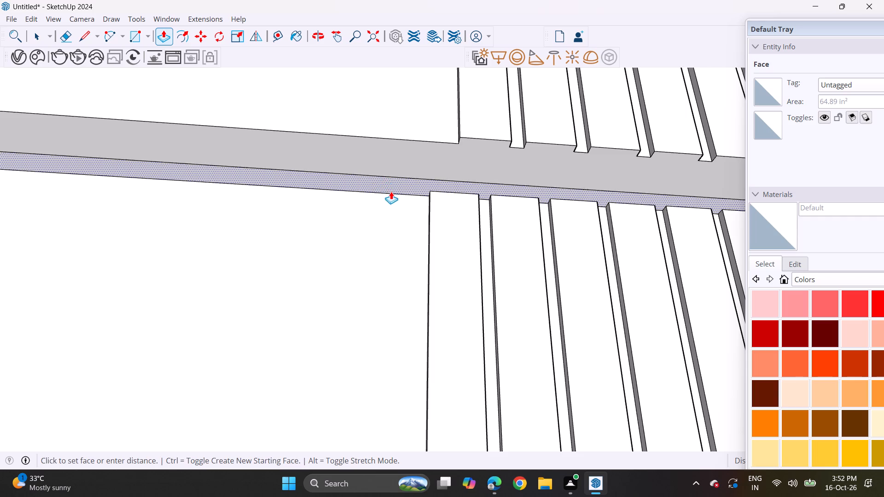
{"action": "middle_click_drag", "start_coordinate": [391, 194], "coordinate": [393, 131]}
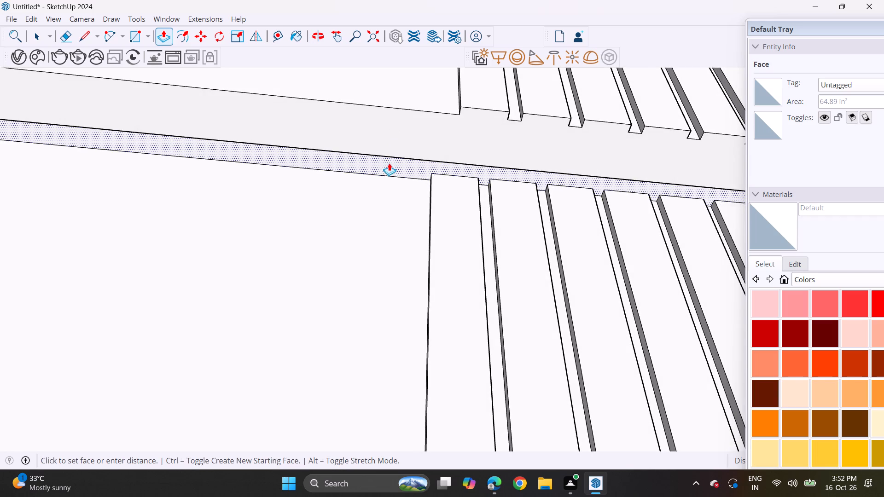
{"action": "left_click", "coordinate": [393, 156]}
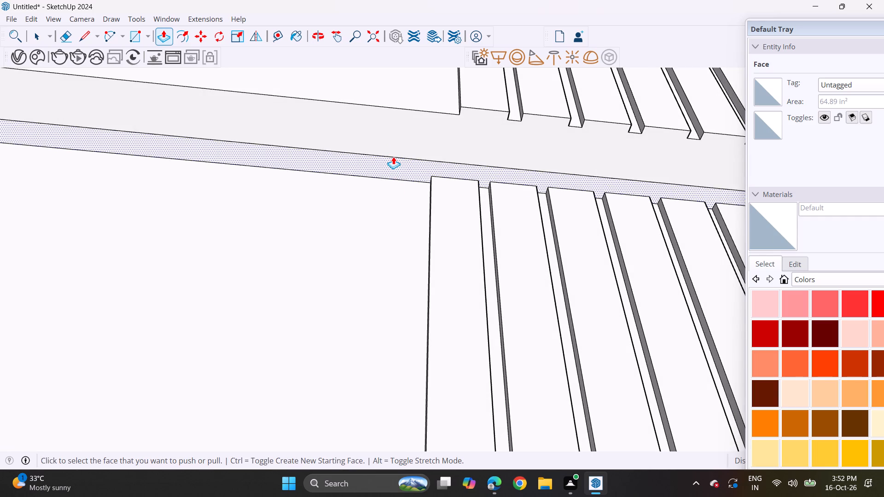
{"action": "left_click", "coordinate": [395, 173]}
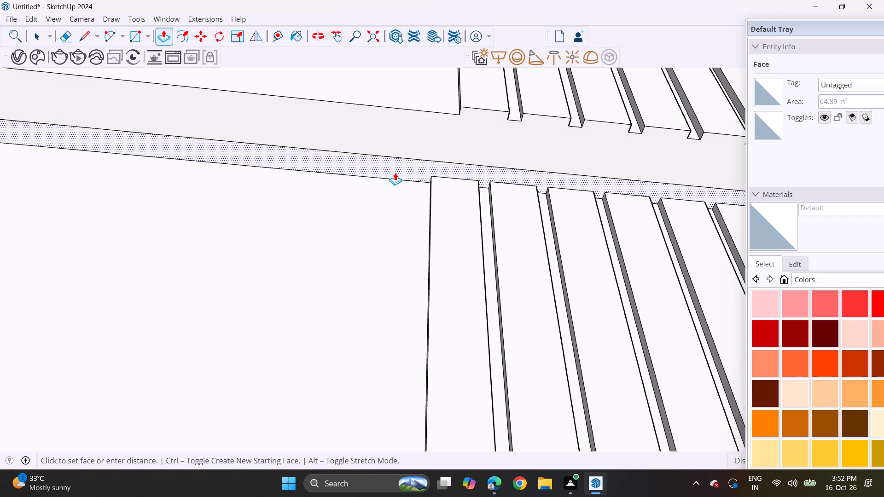
{"action": "left_click", "coordinate": [397, 159]}
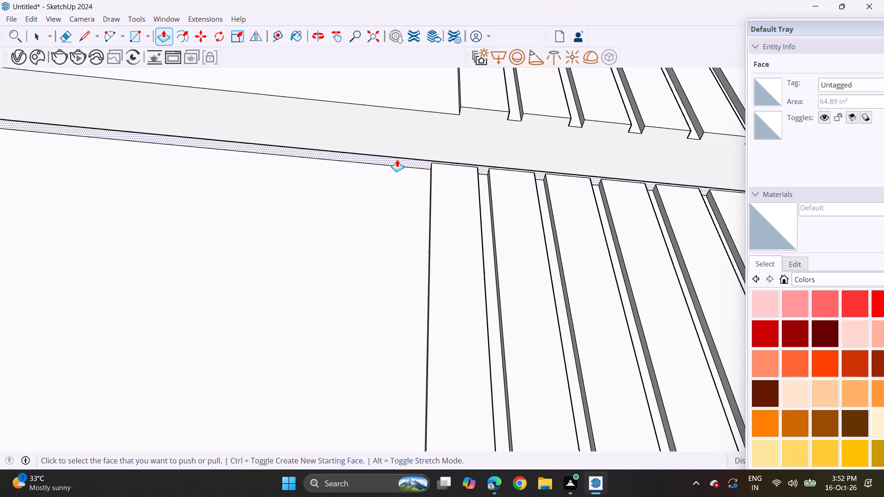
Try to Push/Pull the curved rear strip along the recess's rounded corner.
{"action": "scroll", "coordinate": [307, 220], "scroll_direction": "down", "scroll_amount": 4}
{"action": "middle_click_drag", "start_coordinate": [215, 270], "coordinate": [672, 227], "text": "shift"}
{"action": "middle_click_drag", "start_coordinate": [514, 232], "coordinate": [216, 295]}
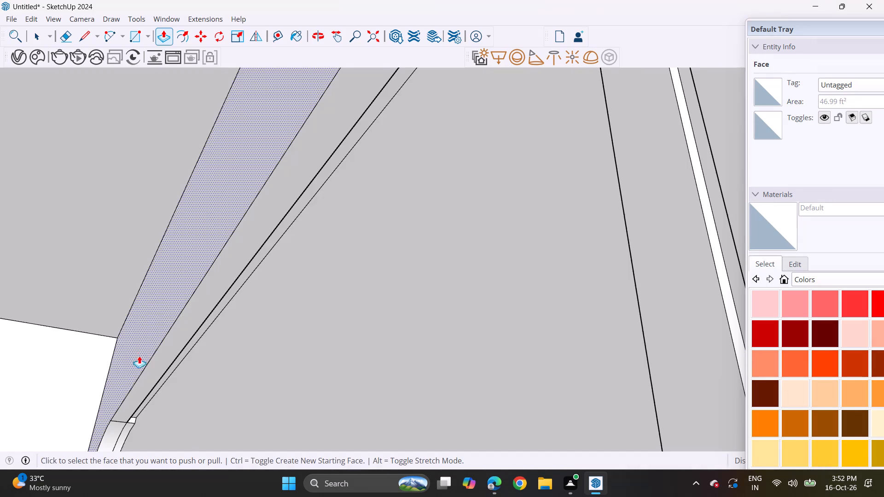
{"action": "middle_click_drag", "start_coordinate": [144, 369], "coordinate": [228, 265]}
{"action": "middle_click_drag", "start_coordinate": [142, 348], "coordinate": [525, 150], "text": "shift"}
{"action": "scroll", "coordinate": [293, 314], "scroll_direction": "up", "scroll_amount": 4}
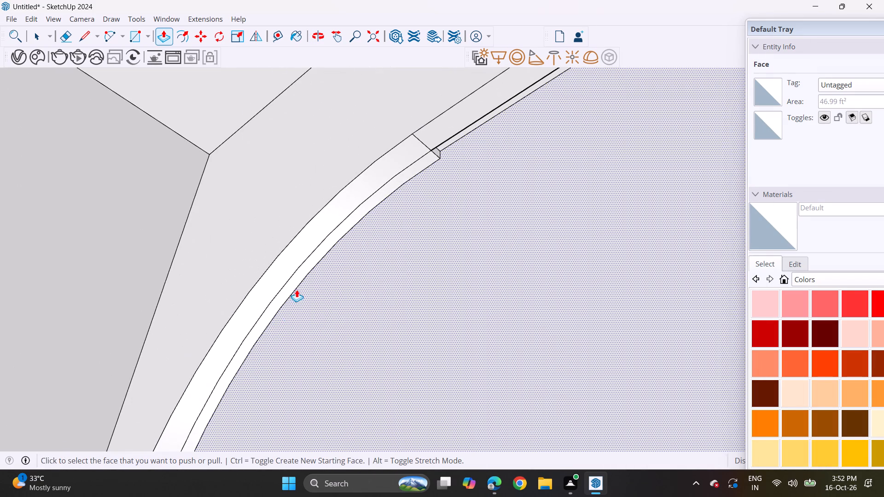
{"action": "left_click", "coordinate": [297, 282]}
Push/Pull the straight vertical rear strip below the recess's rounded corner, repeating the previous distance.
{"action": "scroll", "coordinate": [297, 282], "scroll_direction": "down", "scroll_amount": 2}
{"action": "scroll", "coordinate": [310, 324], "scroll_direction": "down", "scroll_amount": 3}
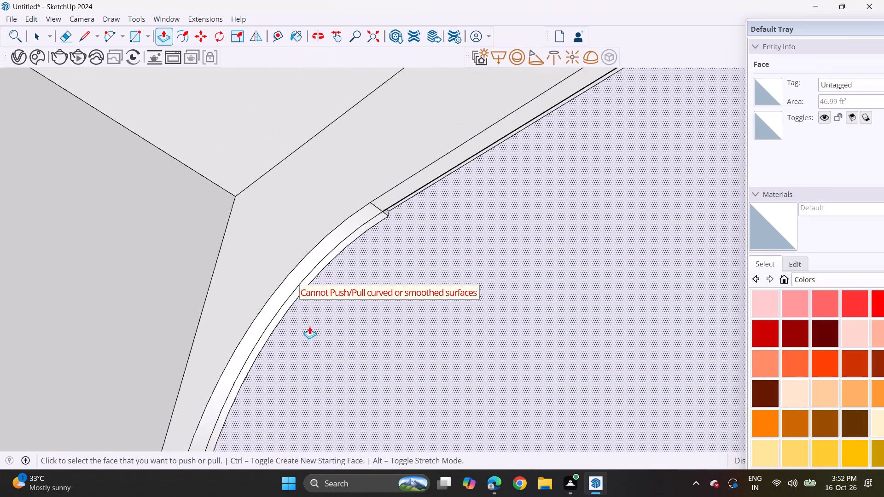
{"action": "scroll", "coordinate": [309, 326], "scroll_direction": "down", "scroll_amount": 1}
{"action": "middle_click_drag", "start_coordinate": [299, 374], "coordinate": [407, 66]}
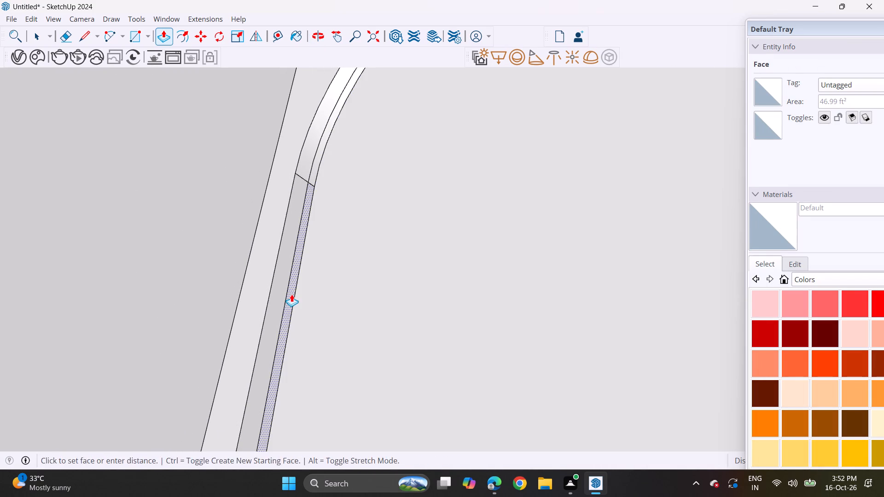
{"action": "double_click", "coordinate": [291, 294]}
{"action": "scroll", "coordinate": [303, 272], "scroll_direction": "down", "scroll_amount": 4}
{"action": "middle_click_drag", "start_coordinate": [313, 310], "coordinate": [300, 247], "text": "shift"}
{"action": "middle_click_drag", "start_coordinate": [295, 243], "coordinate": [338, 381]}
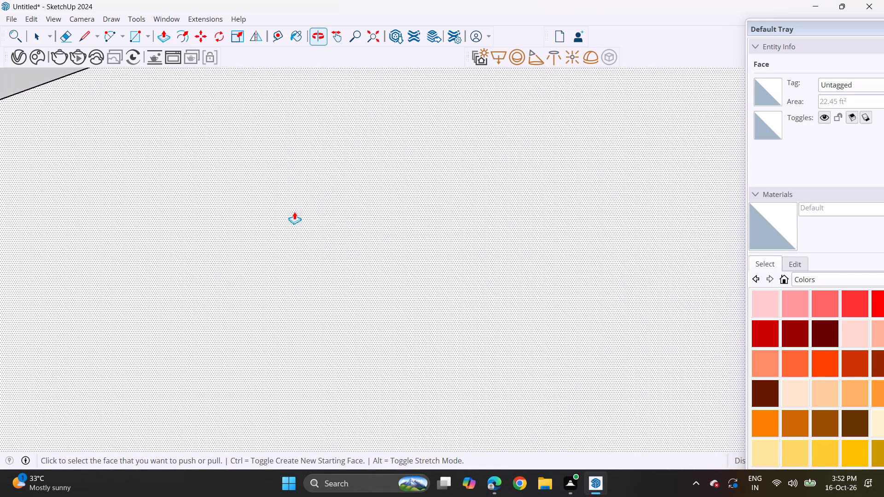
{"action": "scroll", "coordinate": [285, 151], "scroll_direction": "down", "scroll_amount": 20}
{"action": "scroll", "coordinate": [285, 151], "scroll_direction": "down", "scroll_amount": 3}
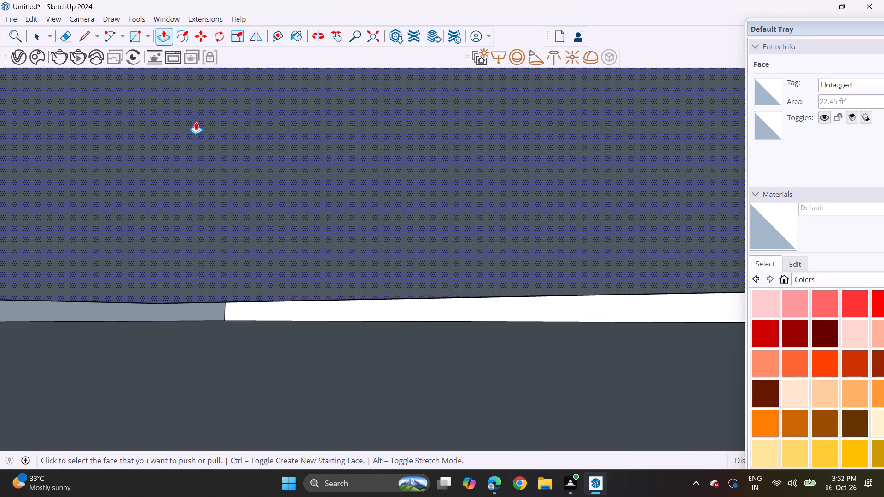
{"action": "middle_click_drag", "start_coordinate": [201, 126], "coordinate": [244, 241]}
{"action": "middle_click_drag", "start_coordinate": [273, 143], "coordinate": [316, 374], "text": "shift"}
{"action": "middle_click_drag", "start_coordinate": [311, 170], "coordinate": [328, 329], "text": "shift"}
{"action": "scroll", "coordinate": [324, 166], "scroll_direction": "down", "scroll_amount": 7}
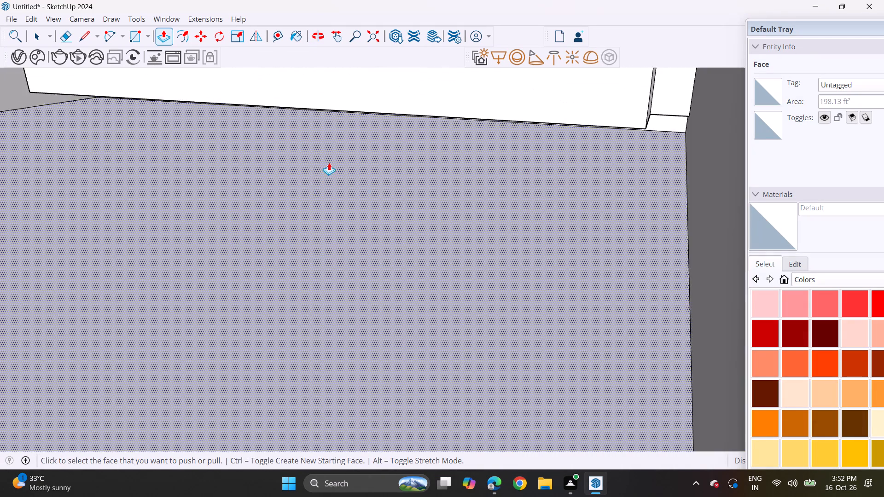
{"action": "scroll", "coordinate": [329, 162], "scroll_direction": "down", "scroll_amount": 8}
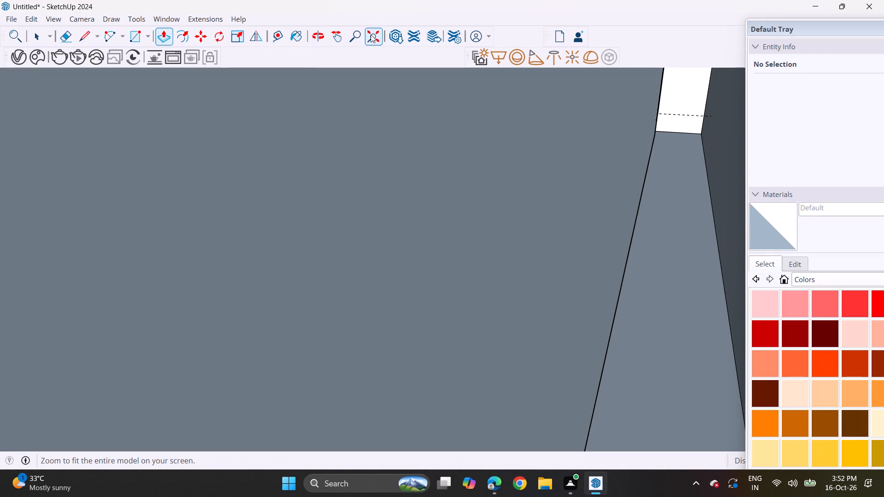
Push the underside of the long floating box along the back wall slightly upward with Push/Pull.
{"action": "left_click", "coordinate": [371, 35]}
{"action": "middle_click_drag", "start_coordinate": [462, 273], "coordinate": [167, 300], "text": "shift"}
{"action": "middle_click_drag", "start_coordinate": [463, 291], "coordinate": [318, 300], "text": "shift"}
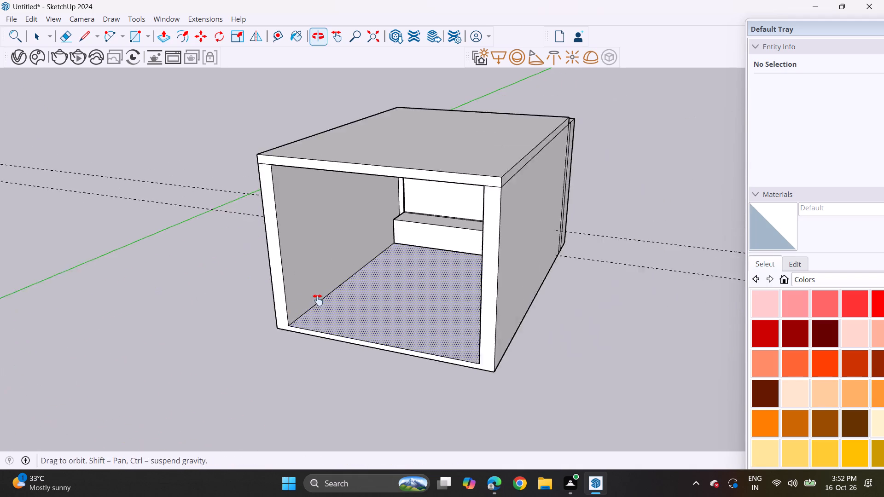
{"action": "middle_click_drag", "start_coordinate": [318, 300], "coordinate": [314, 302], "text": "shift"}
{"action": "middle_click_drag", "start_coordinate": [381, 278], "coordinate": [450, 194]}
{"action": "scroll", "coordinate": [478, 197], "scroll_direction": "up", "scroll_amount": 6}
{"action": "middle_click_drag", "start_coordinate": [476, 206], "coordinate": [486, 202]}
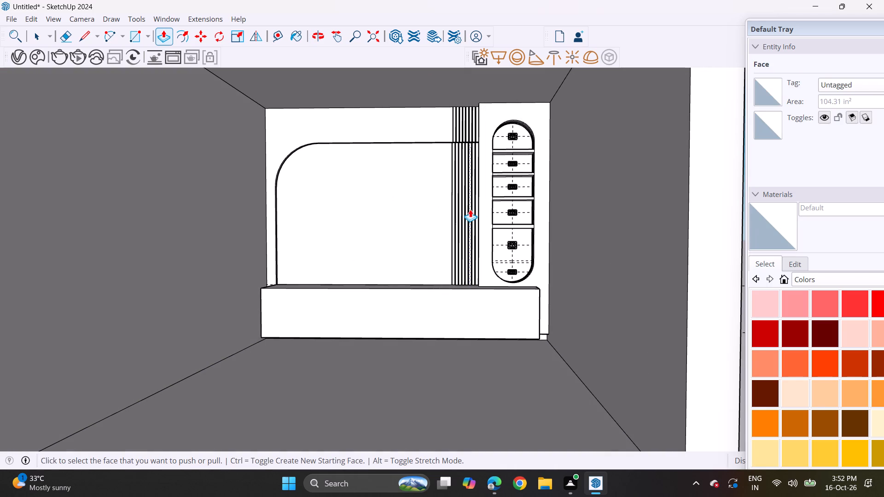
{"action": "scroll", "coordinate": [391, 311], "scroll_direction": "up", "scroll_amount": 3}
{"action": "key", "text": "space"}
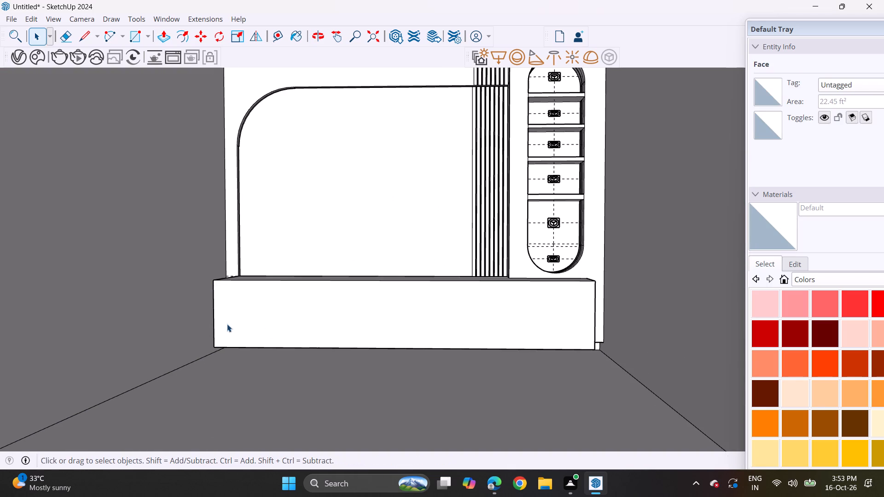
{"action": "left_click", "coordinate": [213, 315]}
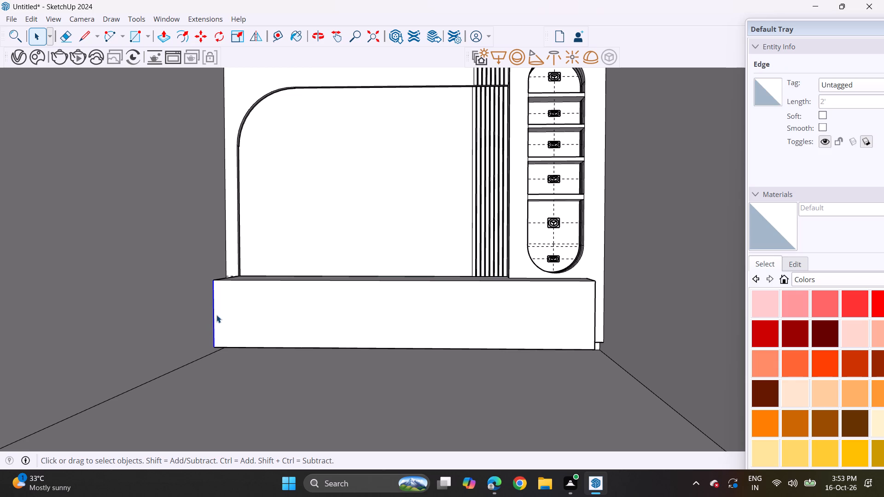
{"action": "middle_click_drag", "start_coordinate": [416, 276], "coordinate": [437, 250]}
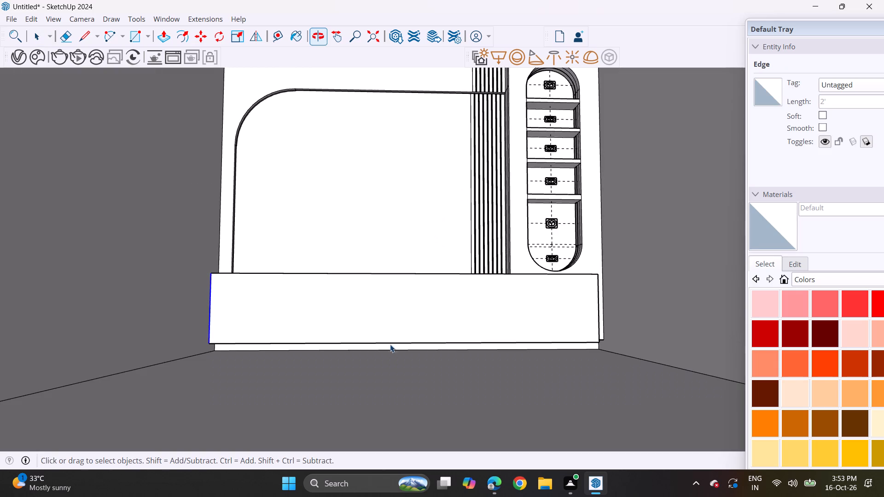
{"action": "scroll", "coordinate": [389, 357], "scroll_direction": "up", "scroll_amount": 3}
{"action": "middle_click_drag", "start_coordinate": [394, 353], "coordinate": [393, 340]}
{"action": "scroll", "coordinate": [393, 339], "scroll_direction": "up", "scroll_amount": 4}
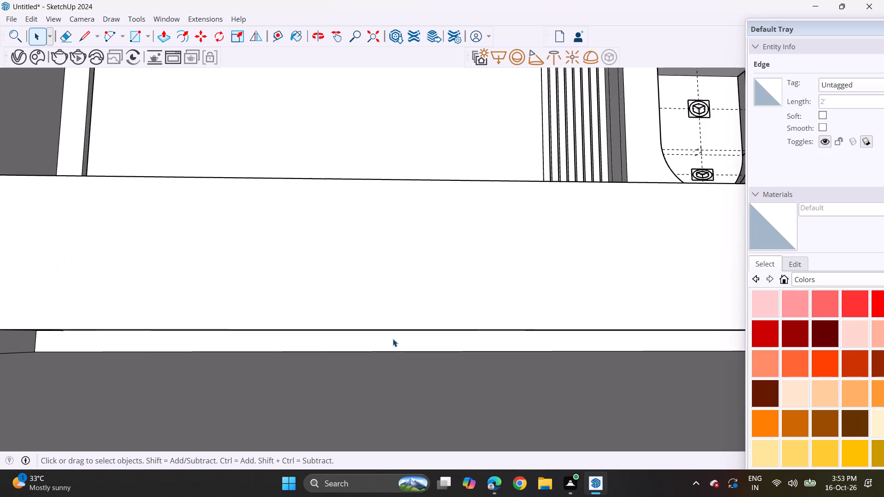
{"action": "scroll", "coordinate": [393, 339], "scroll_direction": "up", "scroll_amount": 3}
{"action": "middle_click", "coordinate": [392, 337]}
{"action": "scroll", "coordinate": [394, 336], "scroll_direction": "up", "scroll_amount": 2}
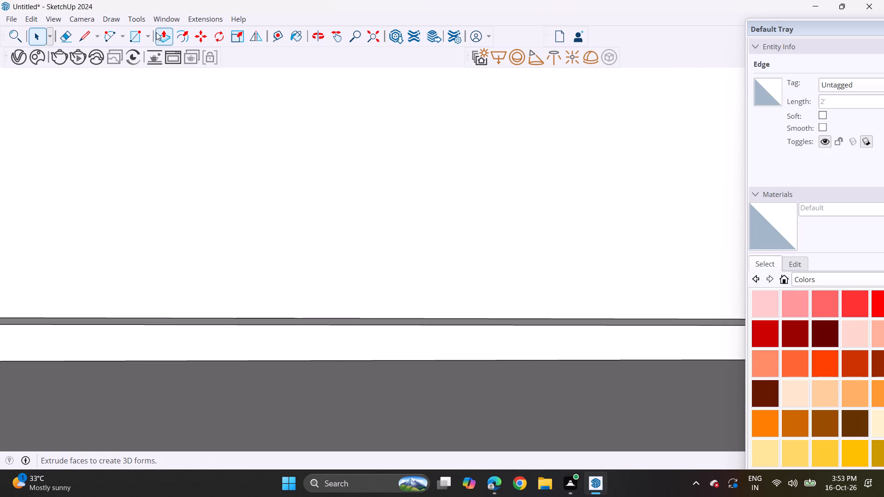
{"action": "left_click", "coordinate": [159, 32]}
{"action": "left_click", "coordinate": [282, 321]}
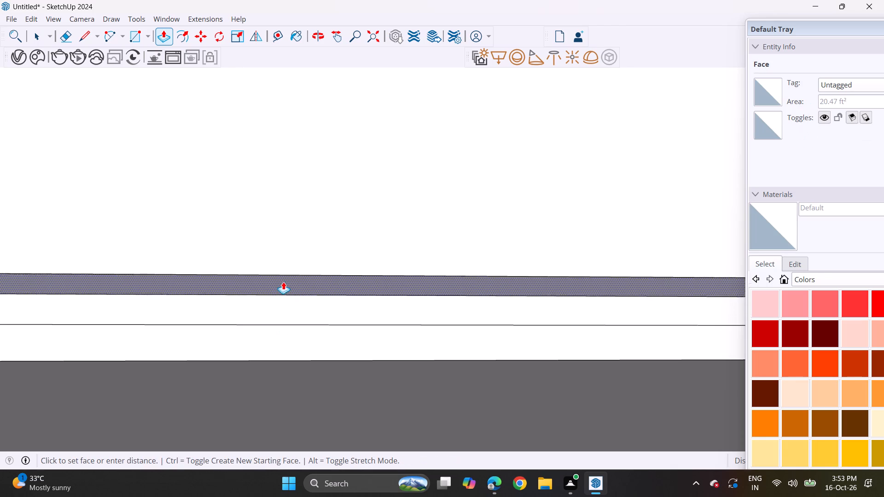
{"action": "left_click", "coordinate": [283, 265]}
Push/Pull the two small panel undersides projecting beneath the box at the niche end up to the box's underside.
{"action": "scroll", "coordinate": [312, 179], "scroll_direction": "down", "scroll_amount": 5}
{"action": "middle_click_drag", "start_coordinate": [317, 189], "coordinate": [317, 287]}
{"action": "scroll", "coordinate": [336, 165], "scroll_direction": "down", "scroll_amount": 20}
{"action": "scroll", "coordinate": [336, 165], "scroll_direction": "down", "scroll_amount": 8}
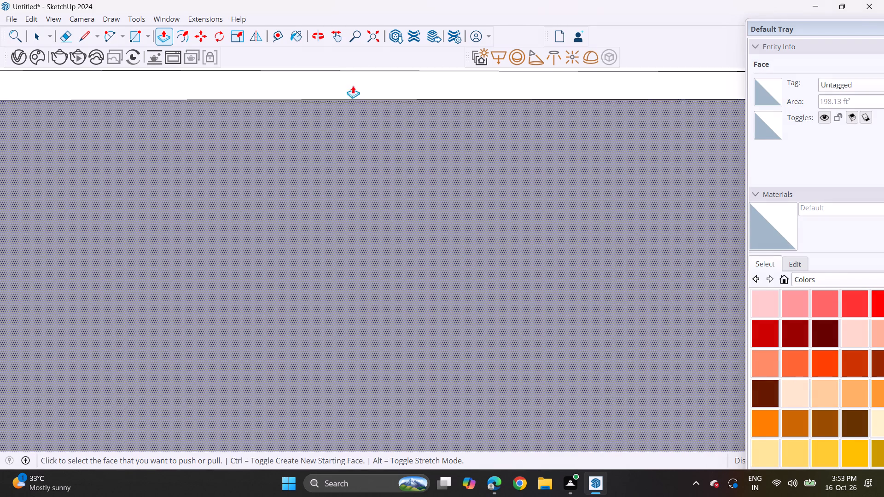
{"action": "scroll", "coordinate": [353, 86], "scroll_direction": "down", "scroll_amount": 4}
{"action": "left_click", "coordinate": [367, 36]}
{"action": "scroll", "coordinate": [393, 136], "scroll_direction": "down", "scroll_amount": 2}
{"action": "middle_click_drag", "start_coordinate": [639, 231], "coordinate": [472, 290]}
{"action": "scroll", "coordinate": [517, 268], "scroll_direction": "up", "scroll_amount": 2}
{"action": "middle_click_drag", "start_coordinate": [510, 223], "coordinate": [496, 179]}
{"action": "scroll", "coordinate": [496, 179], "scroll_direction": "up", "scroll_amount": 6}
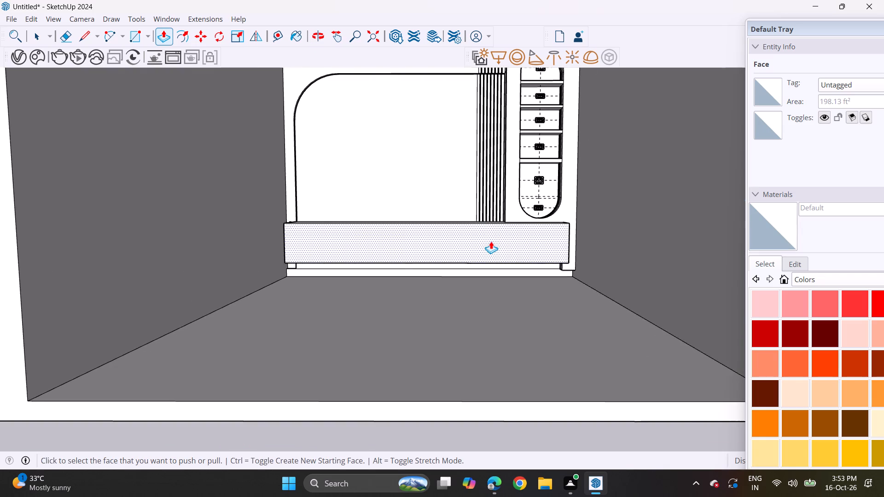
{"action": "middle_click_drag", "start_coordinate": [491, 241], "coordinate": [487, 236]}
{"action": "scroll", "coordinate": [450, 257], "scroll_direction": "up", "scroll_amount": 3}
{"action": "middle_click_drag", "start_coordinate": [457, 251], "coordinate": [454, 334], "text": "shift"}
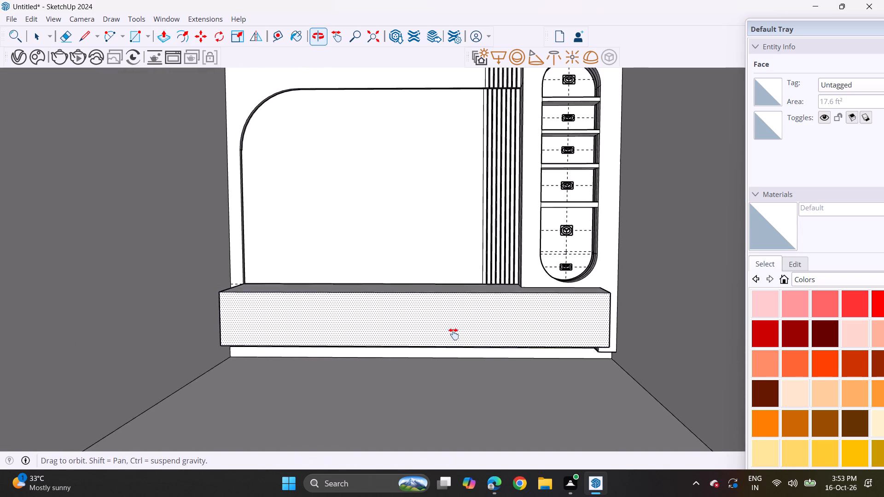
{"action": "middle_click_drag", "start_coordinate": [454, 334], "coordinate": [454, 335], "text": "shift"}
{"action": "middle_click_drag", "start_coordinate": [455, 329], "coordinate": [465, 280]}
{"action": "scroll", "coordinate": [574, 352], "scroll_direction": "up", "scroll_amount": 4}
{"action": "middle_click_drag", "start_coordinate": [610, 356], "coordinate": [622, 352]}
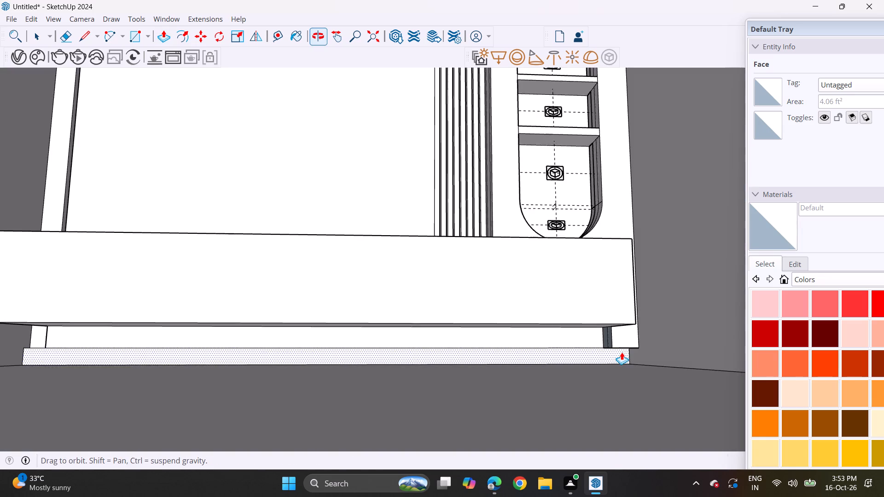
{"action": "scroll", "coordinate": [622, 352], "scroll_direction": "up", "scroll_amount": 9}
{"action": "middle_click_drag", "start_coordinate": [610, 350], "coordinate": [642, 347]}
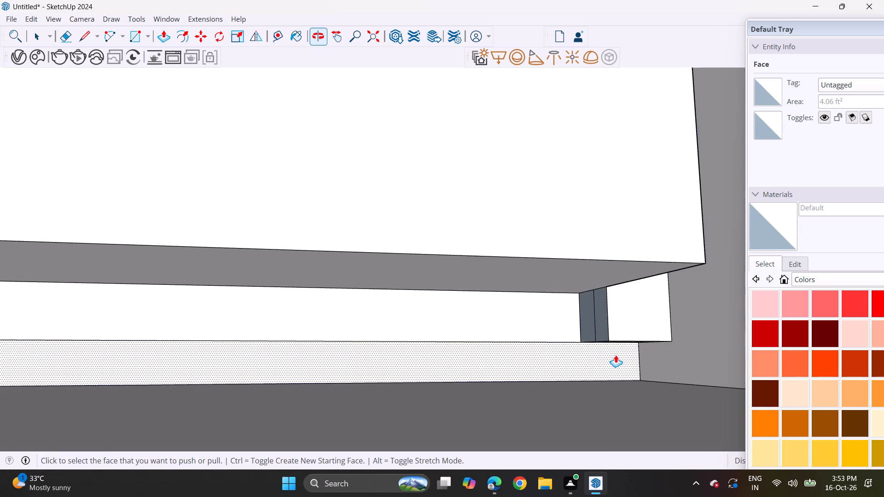
{"action": "scroll", "coordinate": [616, 354], "scroll_direction": "up", "scroll_amount": 6}
{"action": "middle_click_drag", "start_coordinate": [611, 337], "coordinate": [632, 322]}
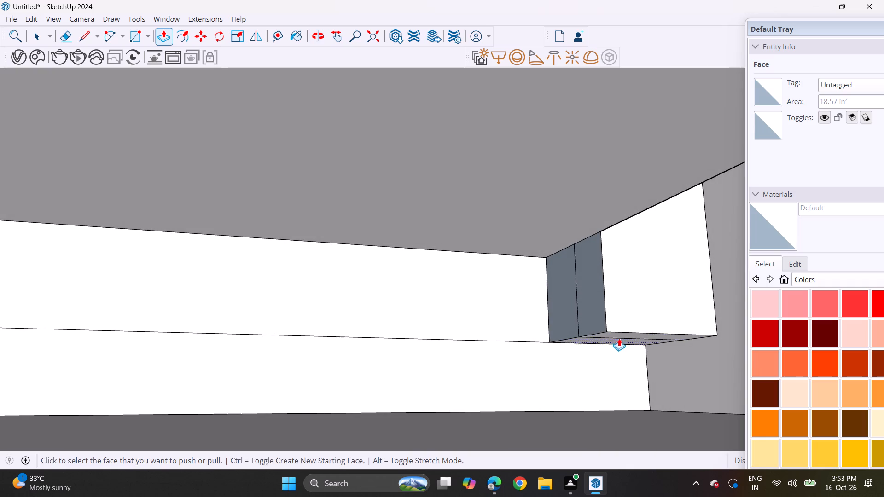
{"action": "left_click", "coordinate": [619, 336]}
{"action": "left_click", "coordinate": [597, 236]}
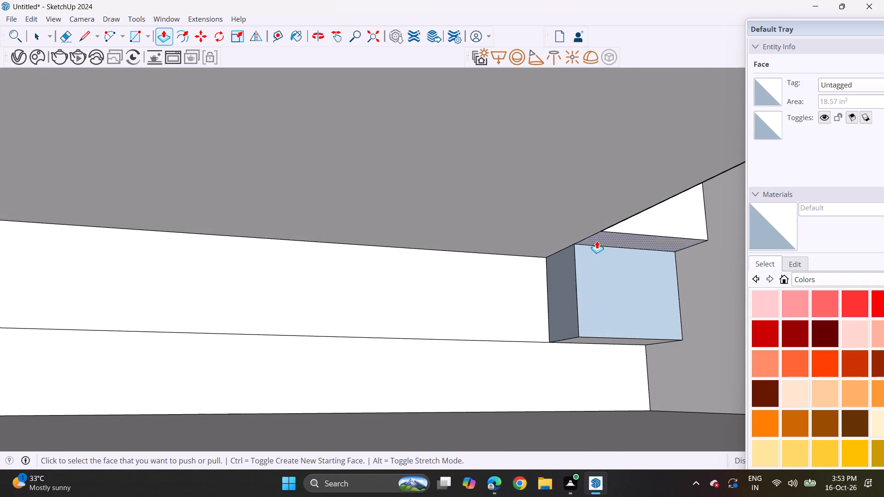
{"action": "double_click", "coordinate": [586, 343]}
Examine the gap beneath the floating box from the niche end across to the opposite side wall.
{"action": "scroll", "coordinate": [579, 327], "scroll_direction": "down", "scroll_amount": 4}
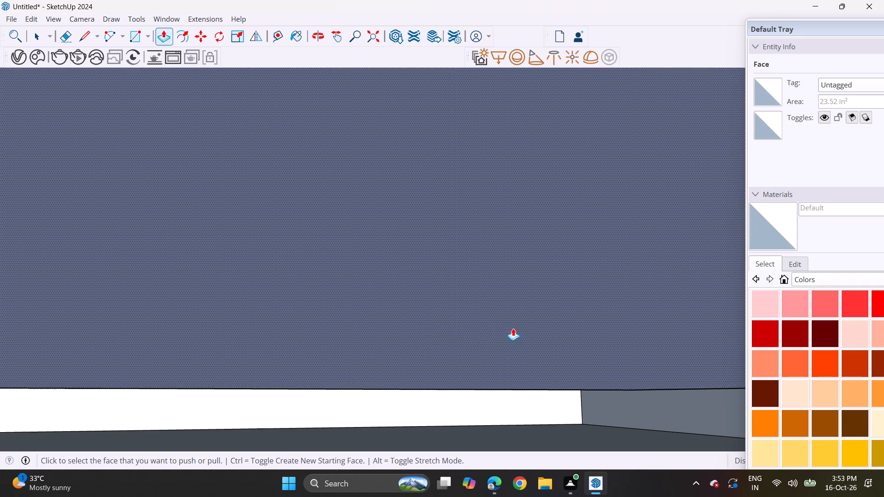
{"action": "scroll", "coordinate": [430, 323], "scroll_direction": "down", "scroll_amount": 4}
{"action": "middle_click_drag", "start_coordinate": [426, 317], "coordinate": [497, 458], "text": "shift"}
{"action": "middle_click_drag", "start_coordinate": [486, 292], "coordinate": [551, 342], "text": "shift"}
{"action": "middle_click_drag", "start_coordinate": [299, 368], "coordinate": [413, 367]}
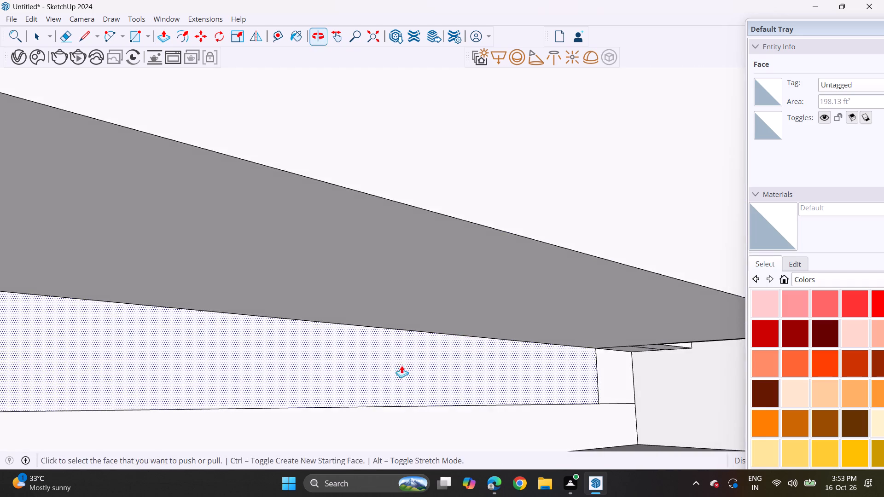
{"action": "middle_click_drag", "start_coordinate": [363, 365], "coordinate": [173, 378]}
{"action": "middle_click_drag", "start_coordinate": [123, 366], "coordinate": [573, 339], "text": "shift"}
{"action": "middle_click_drag", "start_coordinate": [157, 379], "coordinate": [552, 358], "text": "shift"}
{"action": "middle_click_drag", "start_coordinate": [35, 342], "coordinate": [526, 325], "text": "shift"}
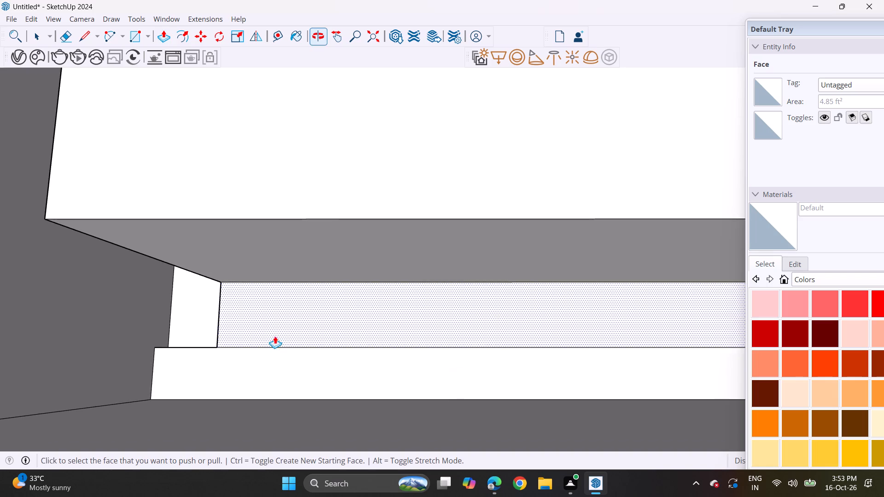
{"action": "middle_click_drag", "start_coordinate": [215, 312], "coordinate": [134, 310]}
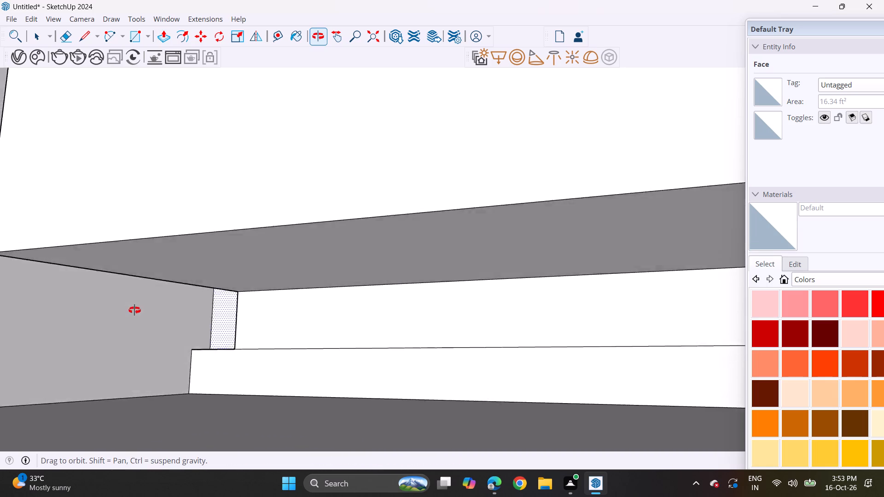
{"action": "middle_click_drag", "start_coordinate": [134, 310], "coordinate": [273, 299]}
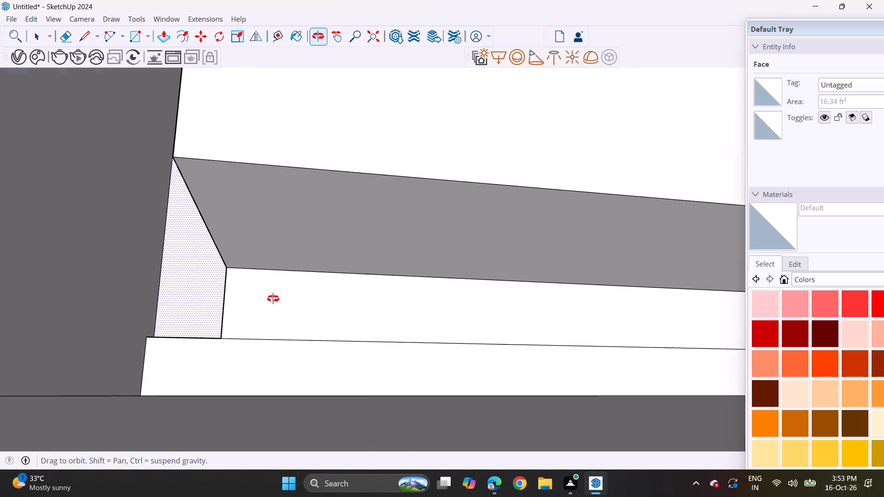
{"action": "middle_click_drag", "start_coordinate": [273, 299], "coordinate": [266, 302]}
{"action": "scroll", "coordinate": [261, 296], "scroll_direction": "down", "scroll_amount": 11}
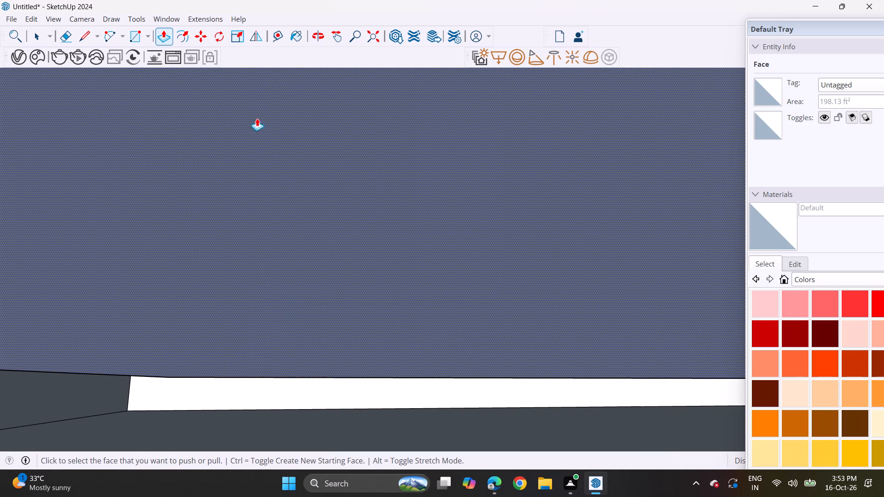
Erase the vertical seam edge at the niche end of the recessed strip beneath the floating box.
{"action": "left_click", "coordinate": [378, 33]}
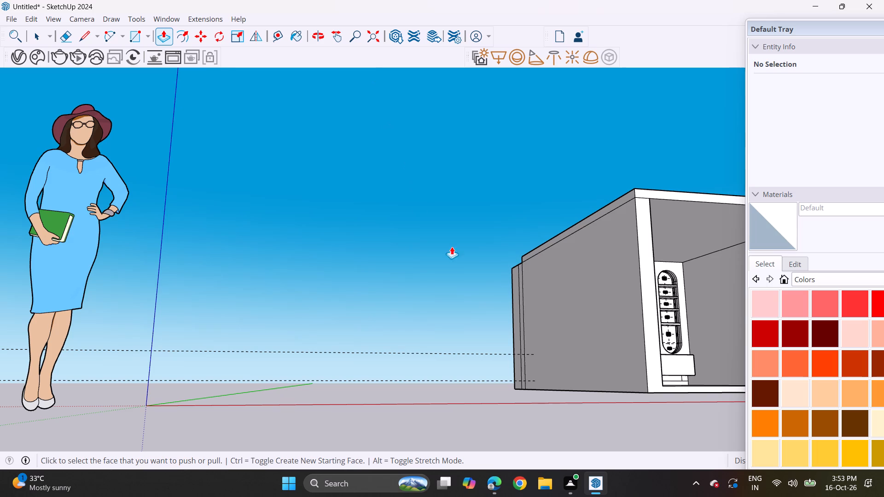
{"action": "middle_click_drag", "start_coordinate": [583, 318], "coordinate": [216, 366], "text": "shift"}
{"action": "middle_click_drag", "start_coordinate": [306, 340], "coordinate": [258, 391]}
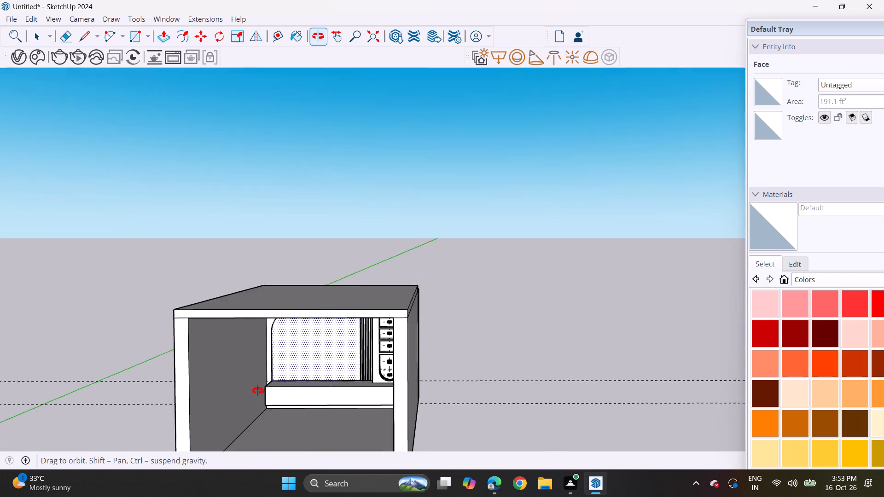
{"action": "middle_click_drag", "start_coordinate": [258, 391], "coordinate": [260, 385]}
{"action": "scroll", "coordinate": [284, 381], "scroll_direction": "up", "scroll_amount": 4}
{"action": "middle_click_drag", "start_coordinate": [318, 384], "coordinate": [341, 379]}
{"action": "middle_click_drag", "start_coordinate": [343, 378], "coordinate": [345, 359]}
{"action": "scroll", "coordinate": [343, 377], "scroll_direction": "up", "scroll_amount": 2}
{"action": "middle_click_drag", "start_coordinate": [343, 377], "coordinate": [347, 359]}
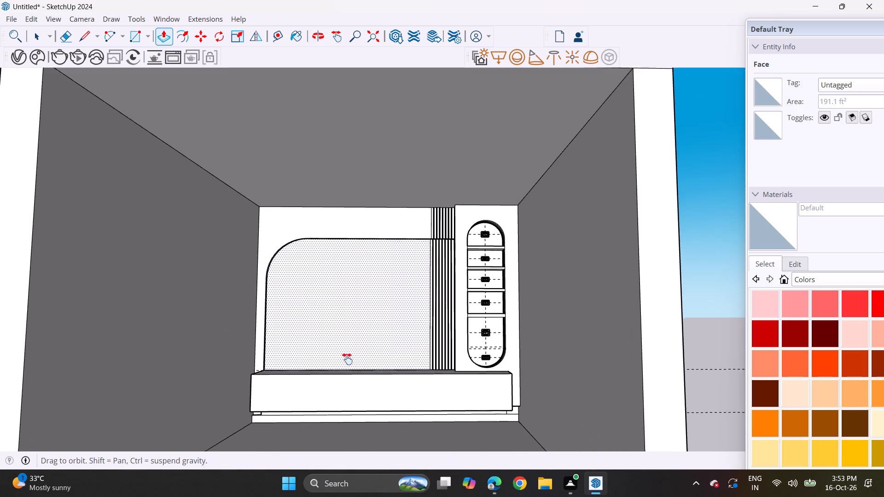
{"action": "middle_click_drag", "start_coordinate": [347, 359], "coordinate": [348, 358]}
{"action": "scroll", "coordinate": [350, 367], "scroll_direction": "up", "scroll_amount": 2}
{"action": "middle_click", "coordinate": [350, 366]}
{"action": "middle_click_drag", "start_coordinate": [350, 364], "coordinate": [353, 348]}
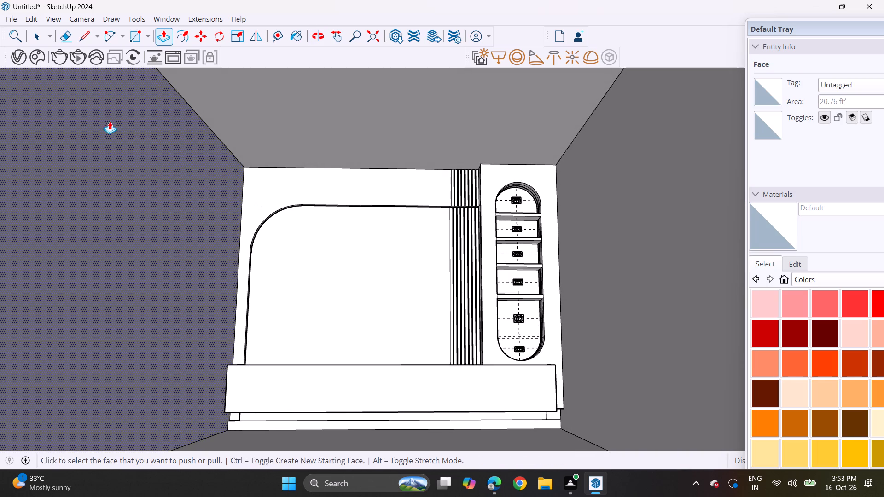
{"action": "left_click", "coordinate": [65, 38]}
{"action": "scroll", "coordinate": [490, 468], "scroll_direction": "up", "scroll_amount": 3}
{"action": "scroll", "coordinate": [562, 428], "scroll_direction": "up", "scroll_amount": 5}
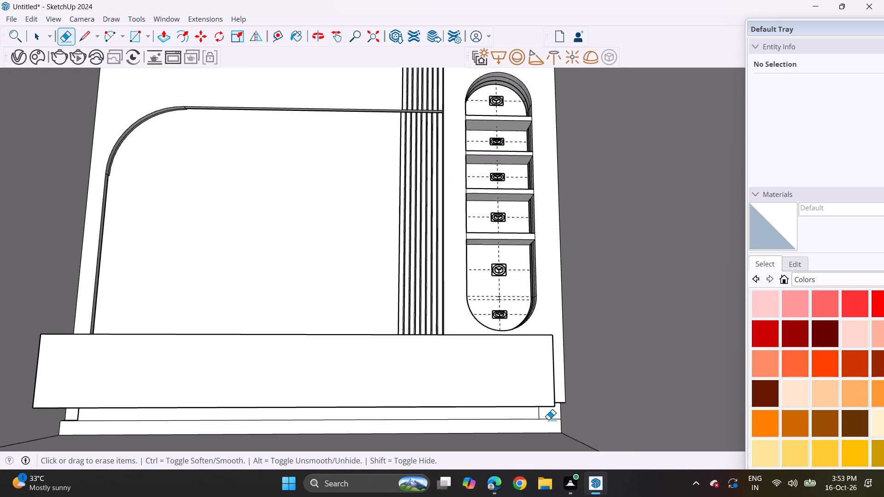
{"action": "scroll", "coordinate": [548, 420], "scroll_direction": "up", "scroll_amount": 3}
{"action": "left_click", "coordinate": [539, 416]}
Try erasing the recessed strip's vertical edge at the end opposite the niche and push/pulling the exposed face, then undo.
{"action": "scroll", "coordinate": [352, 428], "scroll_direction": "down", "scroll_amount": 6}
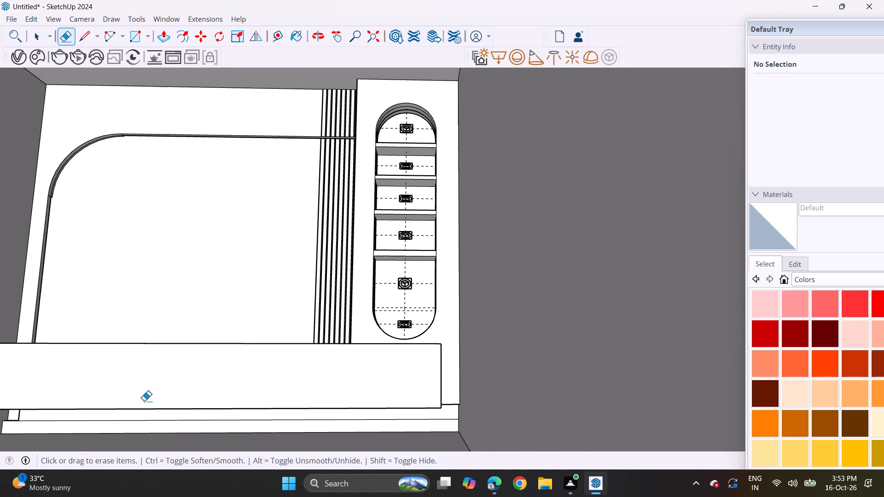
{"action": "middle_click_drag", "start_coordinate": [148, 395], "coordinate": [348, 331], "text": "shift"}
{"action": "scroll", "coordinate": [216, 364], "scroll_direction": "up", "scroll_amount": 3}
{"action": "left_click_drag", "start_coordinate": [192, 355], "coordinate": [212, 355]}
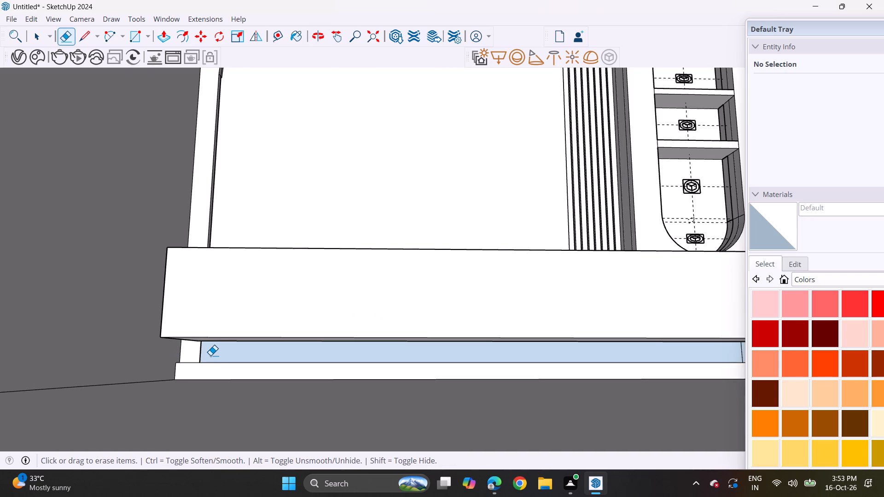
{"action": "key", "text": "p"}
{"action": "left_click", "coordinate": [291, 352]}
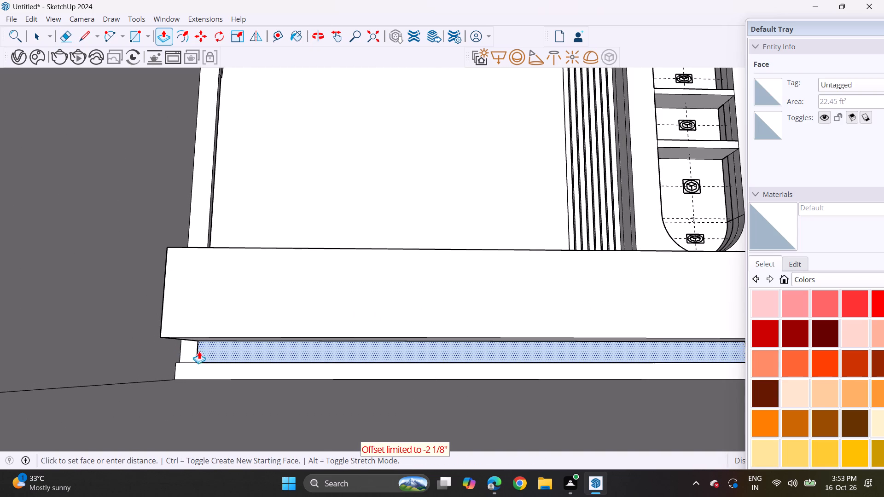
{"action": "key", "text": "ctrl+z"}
Pull the recessed strip beneath the floating box forward with Push/Pull.
{"action": "left_click", "coordinate": [234, 346]}
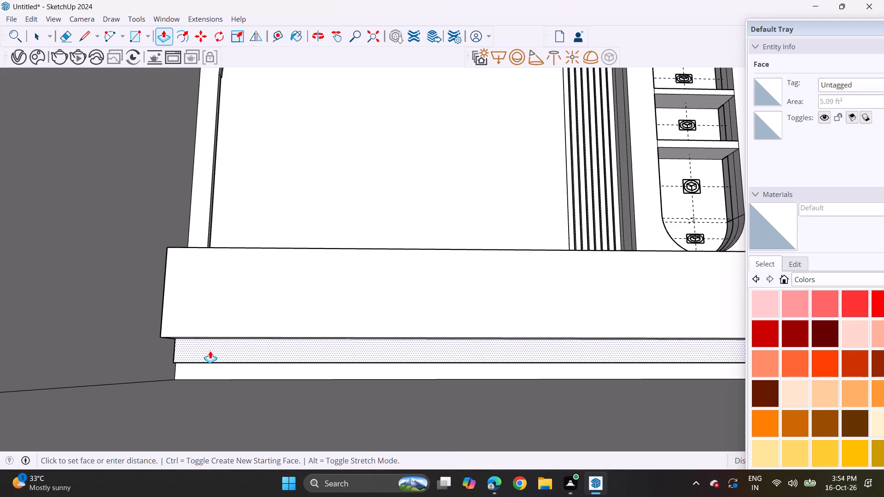
{"action": "left_click", "coordinate": [234, 346]}
Push/Pull the wall panel beside the recess forward to align with the face of the strip beneath the box.
{"action": "middle_click_drag", "start_coordinate": [216, 347], "coordinate": [327, 365]}
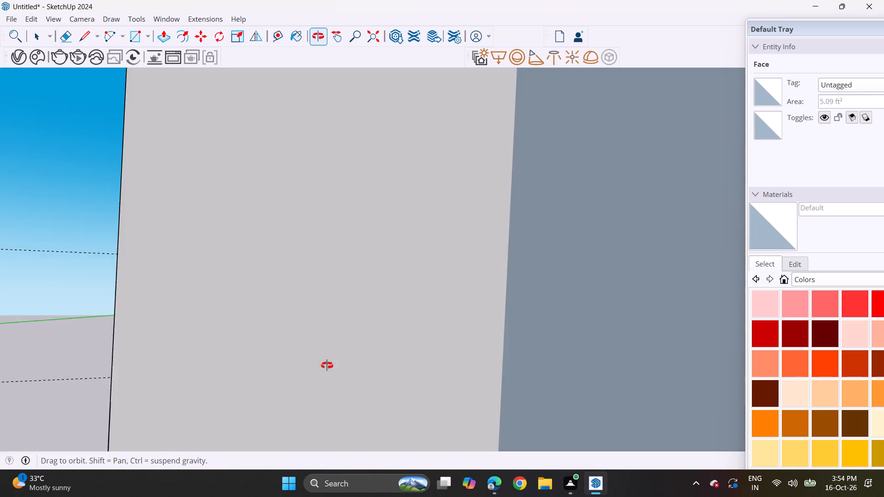
{"action": "middle_click_drag", "start_coordinate": [327, 365], "coordinate": [278, 362]}
{"action": "scroll", "coordinate": [169, 351], "scroll_direction": "up", "scroll_amount": 16}
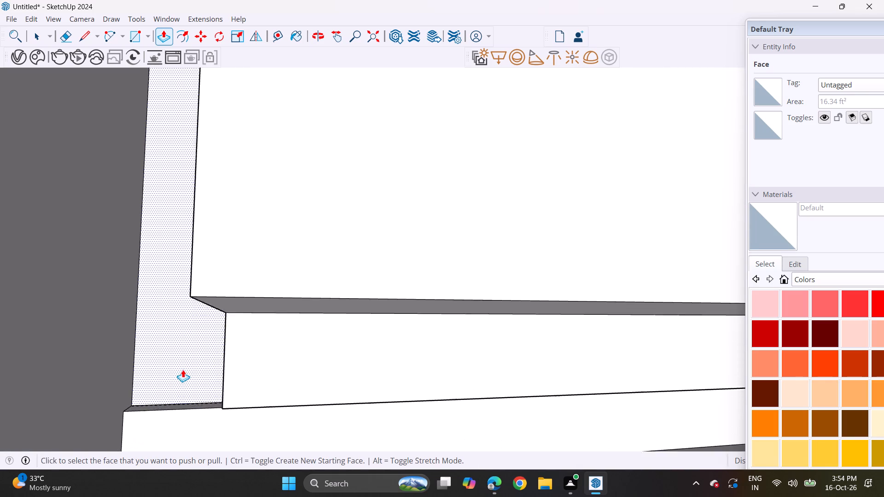
{"action": "scroll", "coordinate": [183, 370], "scroll_direction": "up", "scroll_amount": 2}
{"action": "left_click", "coordinate": [196, 370]}
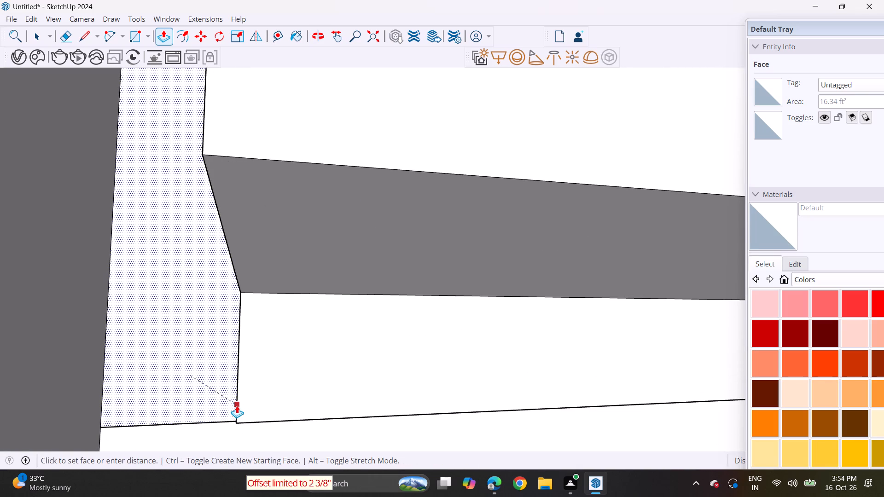
{"action": "left_click", "coordinate": [237, 405]}
{"action": "left_click", "coordinate": [231, 354]}
{"action": "left_click", "coordinate": [238, 377]}
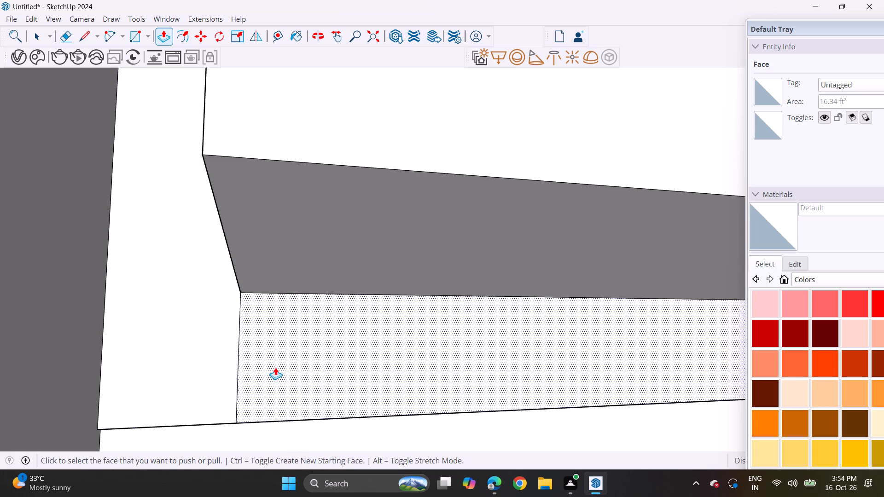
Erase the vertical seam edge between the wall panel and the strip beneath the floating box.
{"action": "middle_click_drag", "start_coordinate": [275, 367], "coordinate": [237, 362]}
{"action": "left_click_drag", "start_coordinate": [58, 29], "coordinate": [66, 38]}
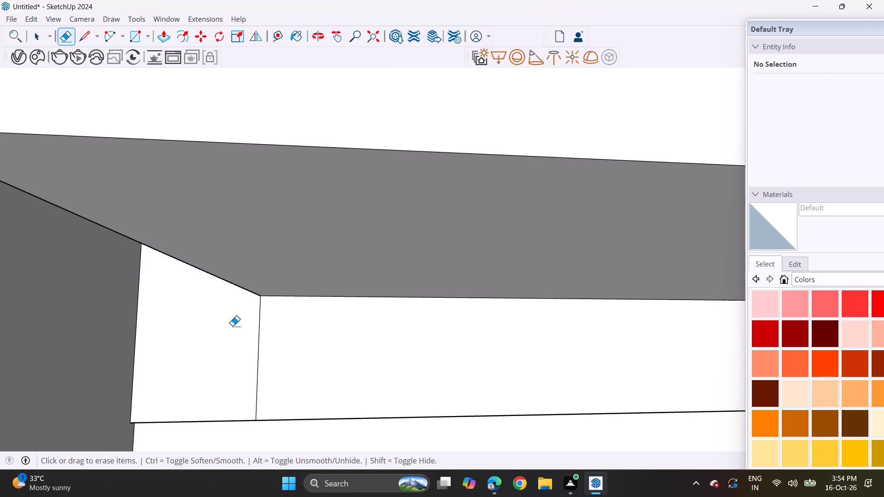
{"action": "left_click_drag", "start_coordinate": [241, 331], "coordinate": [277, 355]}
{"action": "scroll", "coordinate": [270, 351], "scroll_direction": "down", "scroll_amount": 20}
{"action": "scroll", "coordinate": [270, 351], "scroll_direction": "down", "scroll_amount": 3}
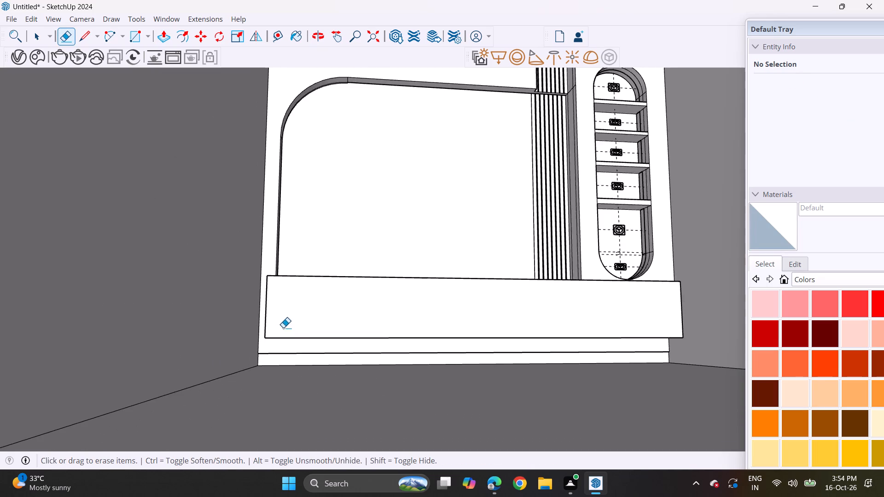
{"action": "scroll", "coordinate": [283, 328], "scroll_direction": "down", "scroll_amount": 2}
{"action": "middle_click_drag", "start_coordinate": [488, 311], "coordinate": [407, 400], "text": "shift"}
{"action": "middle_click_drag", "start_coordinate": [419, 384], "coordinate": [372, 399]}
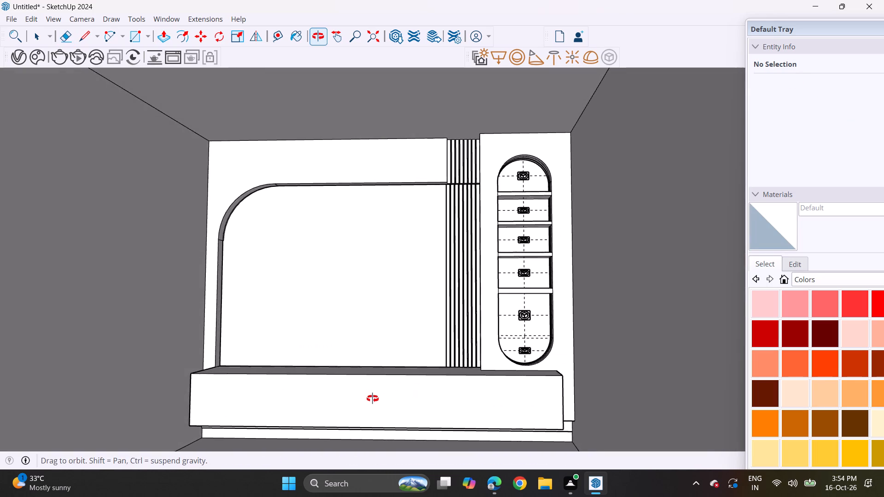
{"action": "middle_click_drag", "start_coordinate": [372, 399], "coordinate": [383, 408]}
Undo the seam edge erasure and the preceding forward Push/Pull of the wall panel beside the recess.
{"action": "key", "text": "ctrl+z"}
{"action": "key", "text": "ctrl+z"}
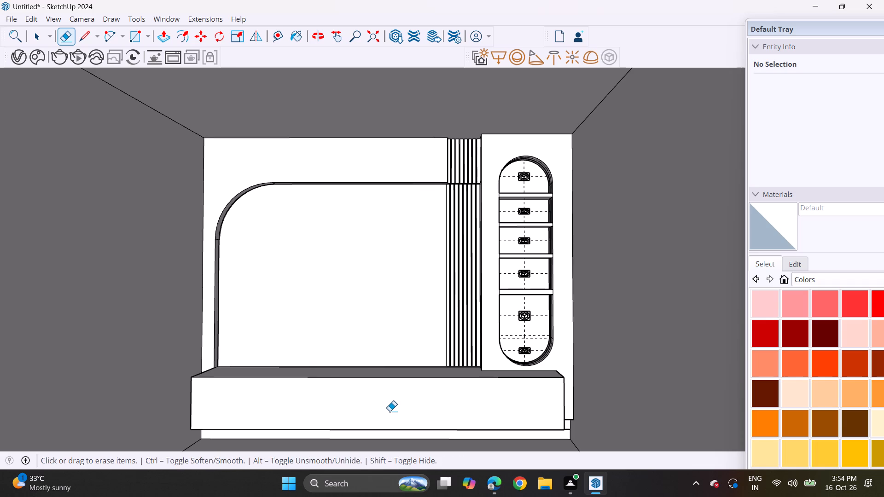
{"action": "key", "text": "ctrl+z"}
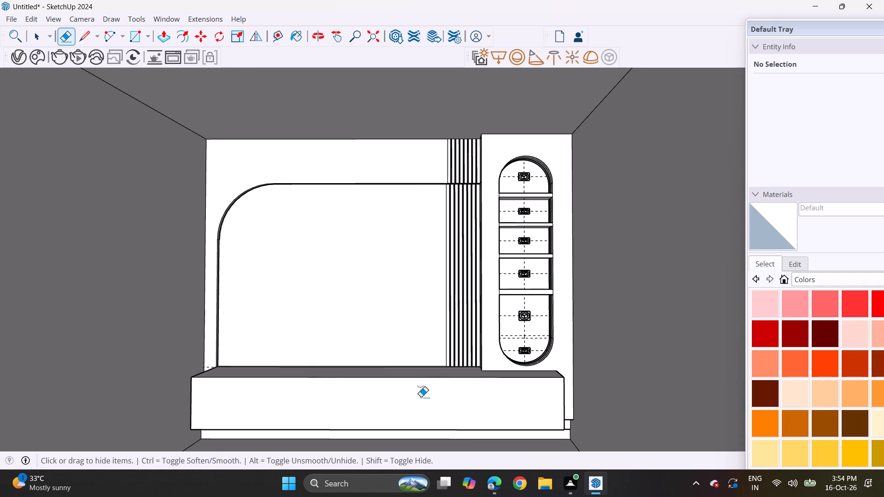
Examine the back wall, the floating box and the strip beneath it, including the end below the niche.
{"action": "middle_click_drag", "start_coordinate": [429, 389], "coordinate": [465, 370], "text": "shift"}
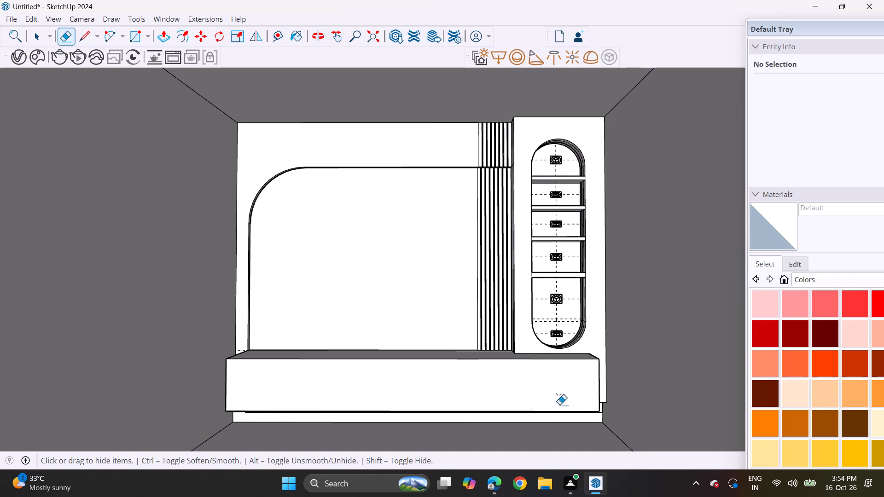
{"action": "middle_click_drag", "start_coordinate": [592, 419], "coordinate": [600, 384]}
{"action": "scroll", "coordinate": [606, 422], "scroll_direction": "up", "scroll_amount": 4}
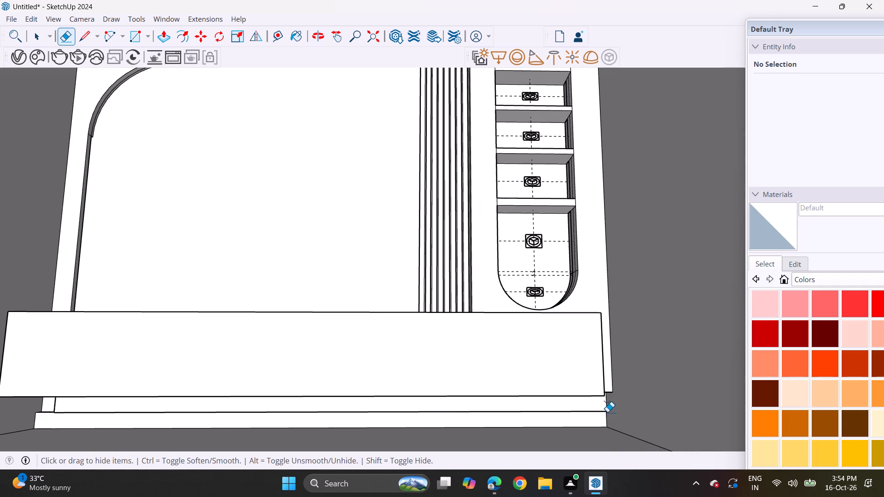
{"action": "middle_click_drag", "start_coordinate": [604, 413], "coordinate": [601, 394]}
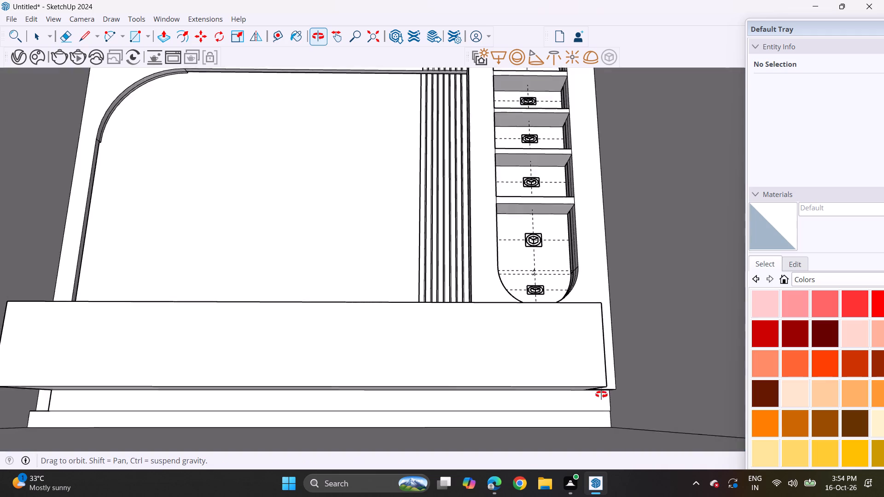
{"action": "middle_click_drag", "start_coordinate": [601, 394], "coordinate": [596, 469]}
{"action": "scroll", "coordinate": [494, 301], "scroll_direction": "down", "scroll_amount": 3}
{"action": "middle_click_drag", "start_coordinate": [486, 287], "coordinate": [499, 349], "text": "shift"}
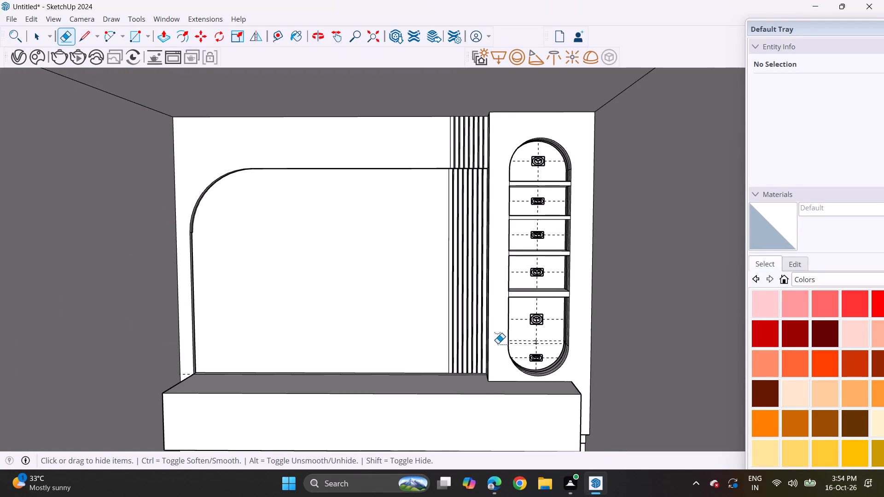
{"action": "middle_click_drag", "start_coordinate": [497, 344], "coordinate": [495, 328]}
{"action": "middle_click_drag", "start_coordinate": [493, 325], "coordinate": [503, 316], "text": "shift"}
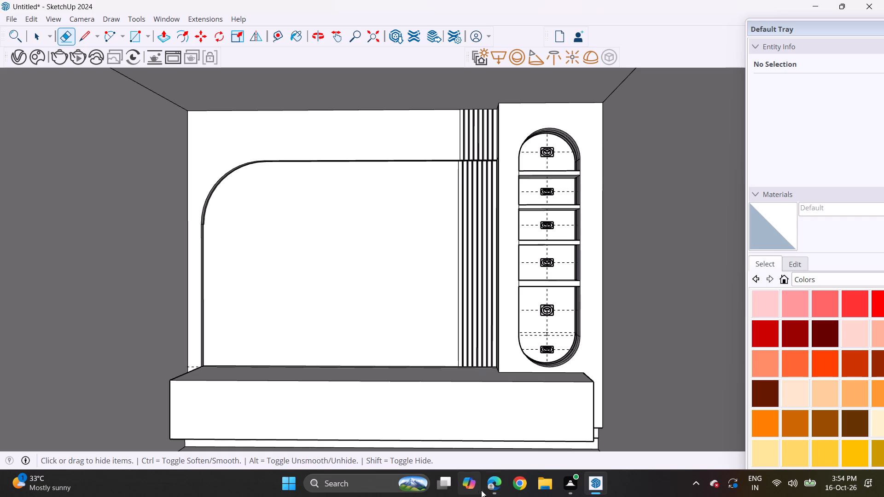
Copy the rear edge of the floating box's underside a short distance forward, then shift the copy back closer to the original edge.
{"action": "key", "text": "space"}
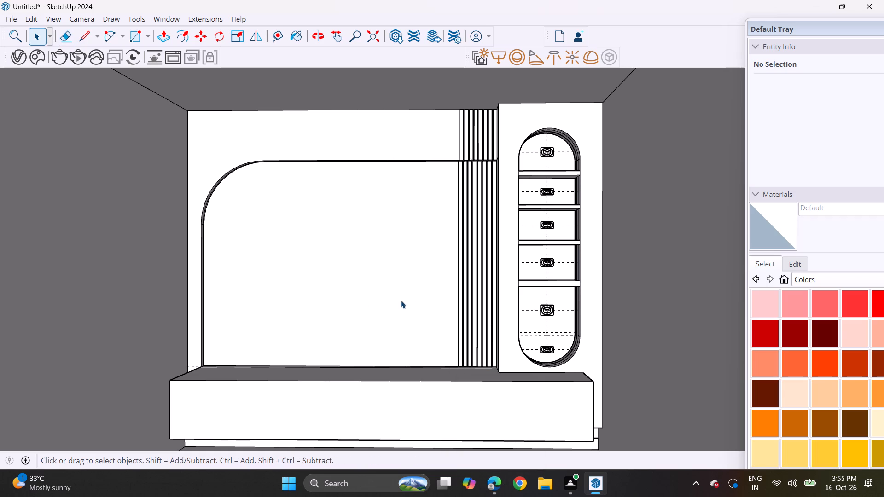
{"action": "middle_click_drag", "start_coordinate": [390, 418], "coordinate": [378, 361]}
{"action": "scroll", "coordinate": [370, 368], "scroll_direction": "up", "scroll_amount": 3}
{"action": "middle_click_drag", "start_coordinate": [363, 391], "coordinate": [362, 367]}
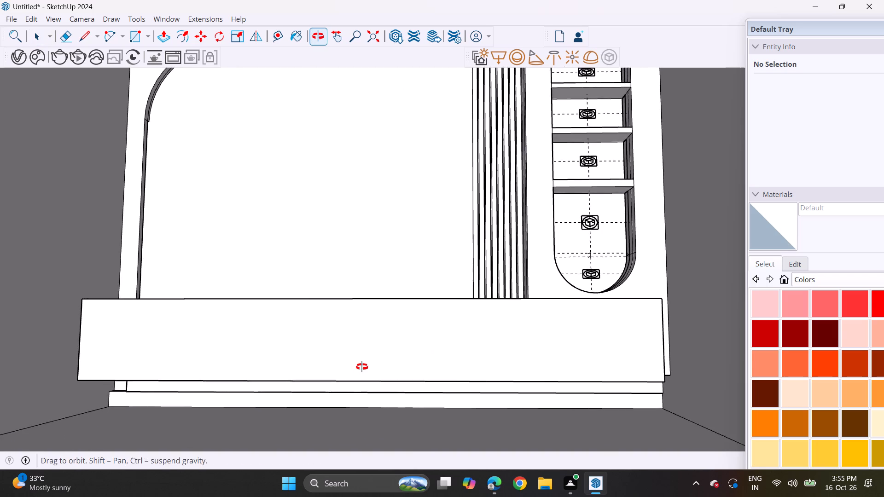
{"action": "middle_click_drag", "start_coordinate": [362, 367], "coordinate": [362, 353]}
{"action": "scroll", "coordinate": [358, 373], "scroll_direction": "up", "scroll_amount": 5}
{"action": "middle_click_drag", "start_coordinate": [362, 395], "coordinate": [361, 368]}
{"action": "scroll", "coordinate": [361, 368], "scroll_direction": "up", "scroll_amount": 4}
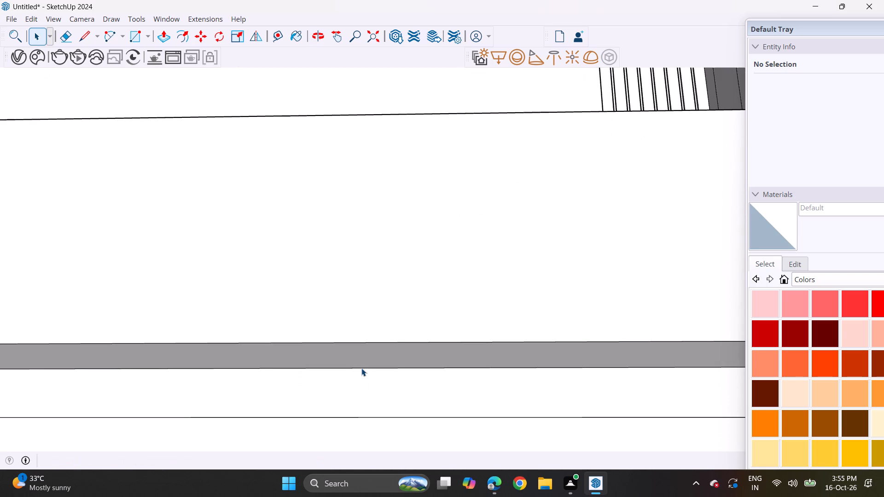
{"action": "left_click", "coordinate": [361, 368]}
{"action": "scroll", "coordinate": [361, 368], "scroll_direction": "up", "scroll_amount": 4}
{"action": "key", "text": "m"}
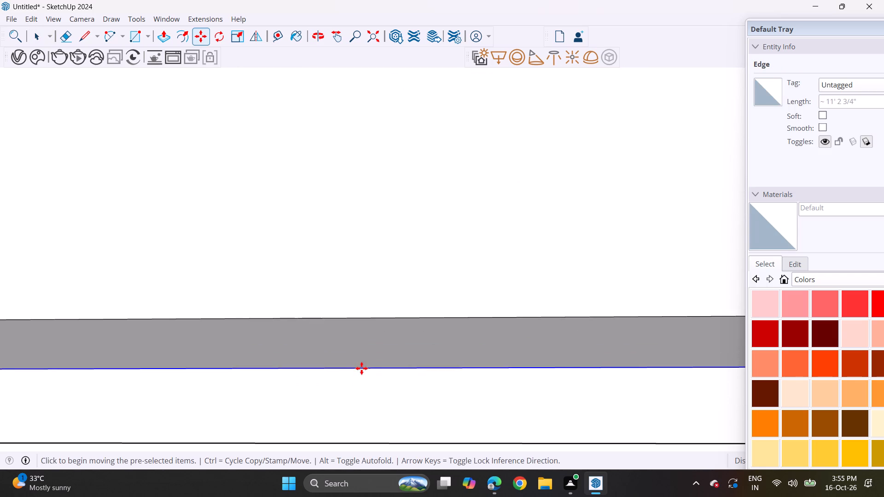
{"action": "left_click", "coordinate": [361, 367]}
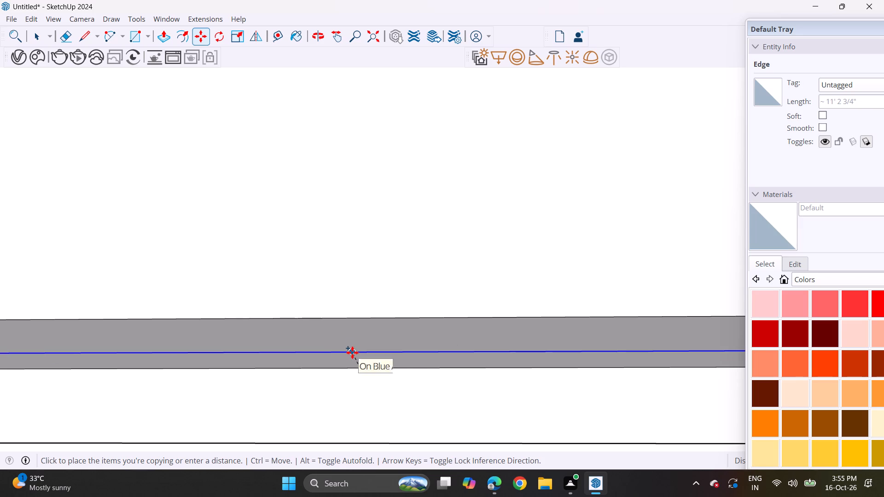
{"action": "left_click", "coordinate": [352, 353]}
{"action": "left_click", "coordinate": [357, 351]}
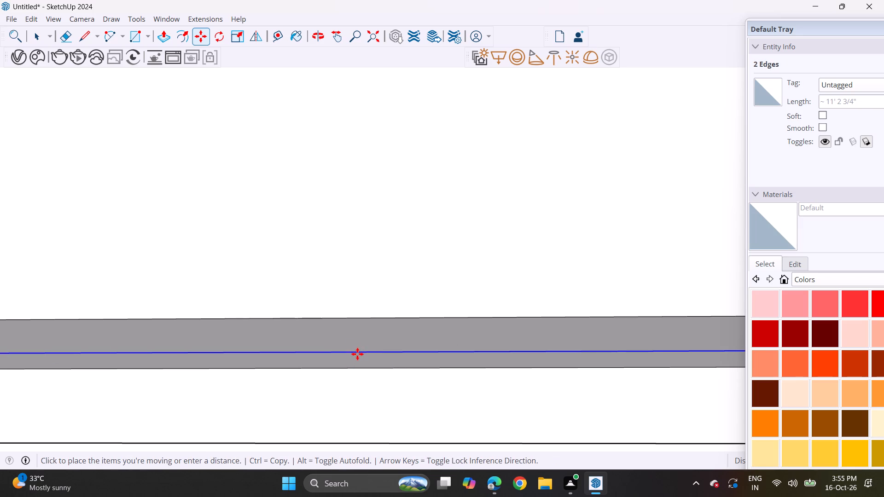
{"action": "left_click", "coordinate": [363, 365]}
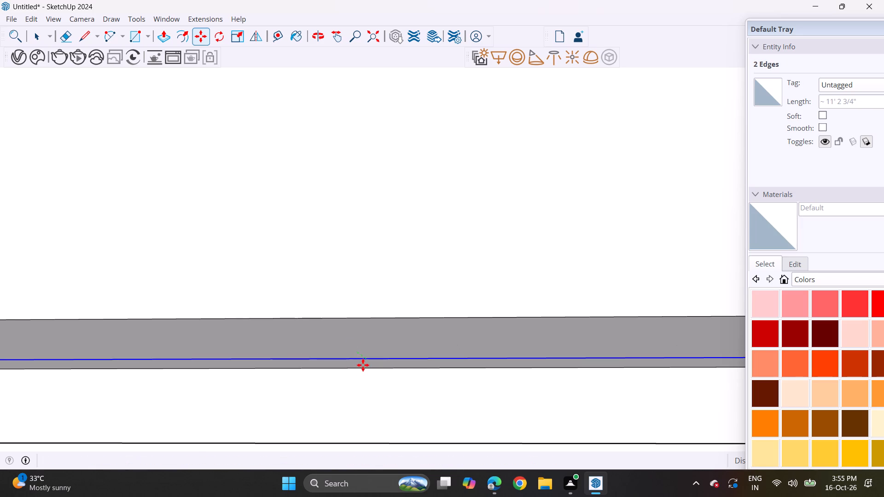
Draw a short line across the underside strip at the niche end, joining the copied edge to the rear edge.
{"action": "scroll", "coordinate": [381, 369], "scroll_direction": "up", "scroll_amount": 3}
{"action": "key", "text": "space"}
{"action": "left_click", "coordinate": [383, 360]}
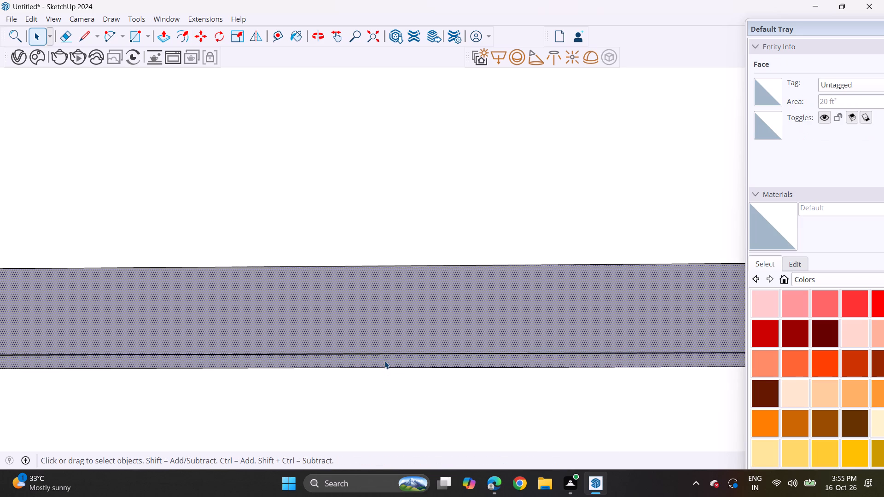
{"action": "scroll", "coordinate": [381, 360], "scroll_direction": "down", "scroll_amount": 13}
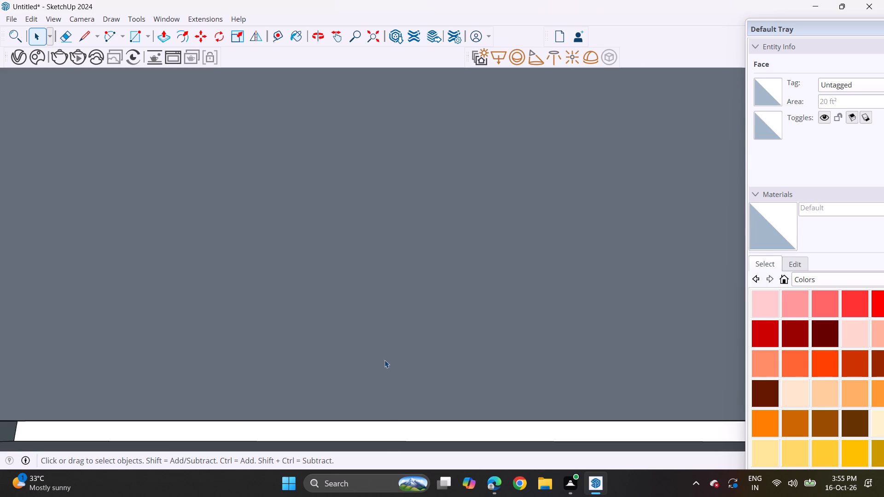
{"action": "middle_click_drag", "start_coordinate": [384, 360], "coordinate": [387, 445], "text": "shift"}
{"action": "middle_click_drag", "start_coordinate": [396, 328], "coordinate": [203, 343], "text": "shift"}
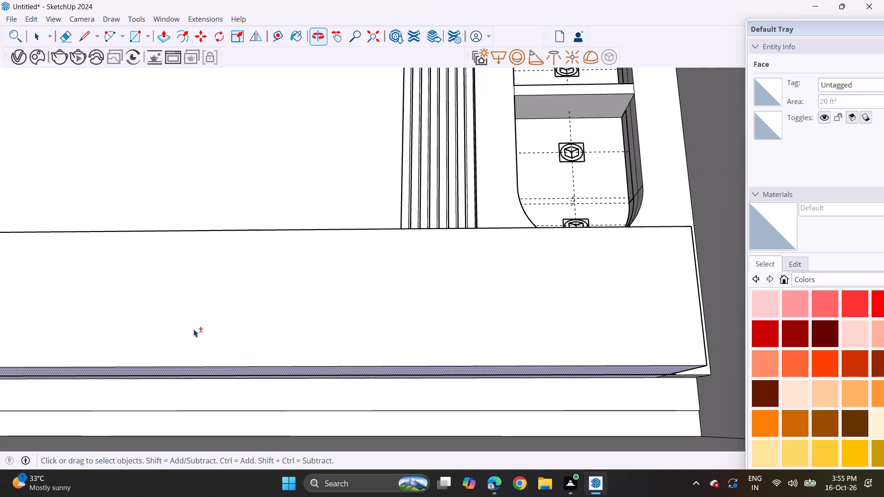
{"action": "middle_click_drag", "start_coordinate": [697, 370], "coordinate": [694, 382]}
{"action": "scroll", "coordinate": [669, 397], "scroll_direction": "up", "scroll_amount": 6}
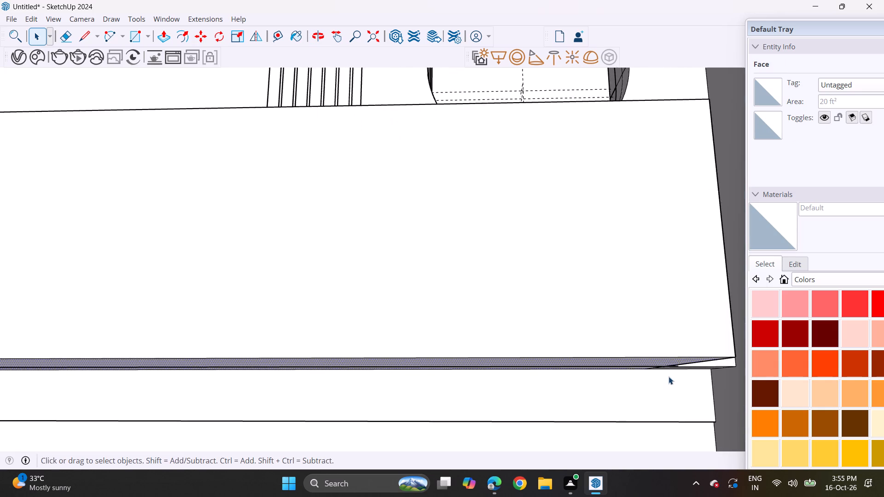
{"action": "scroll", "coordinate": [669, 376], "scroll_direction": "up", "scroll_amount": 3}
{"action": "middle_click_drag", "start_coordinate": [669, 376], "coordinate": [664, 348]}
{"action": "scroll", "coordinate": [669, 333], "scroll_direction": "up", "scroll_amount": 4}
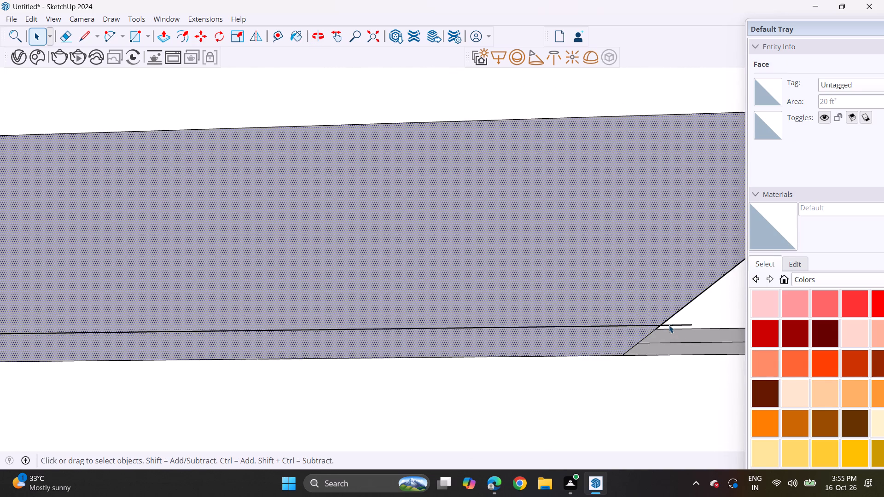
{"action": "scroll", "coordinate": [669, 325], "scroll_direction": "up", "scroll_amount": 4}
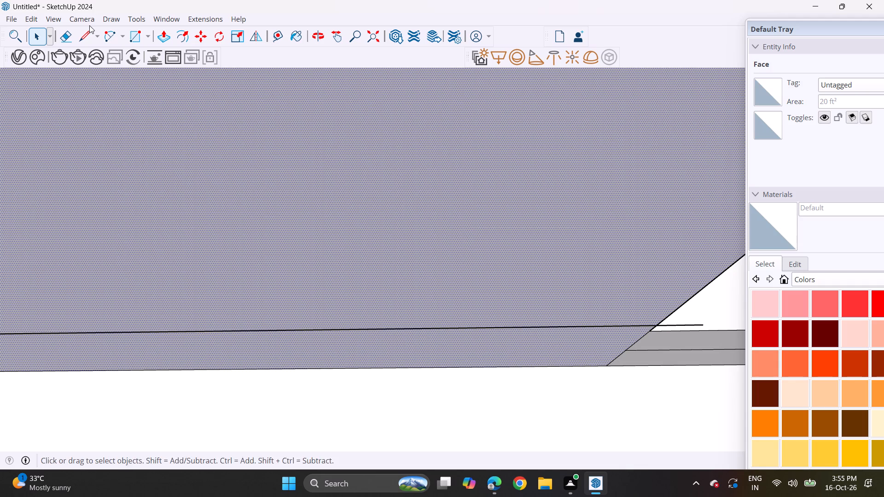
{"action": "left_click", "coordinate": [86, 35]}
{"action": "left_click", "coordinate": [621, 325]}
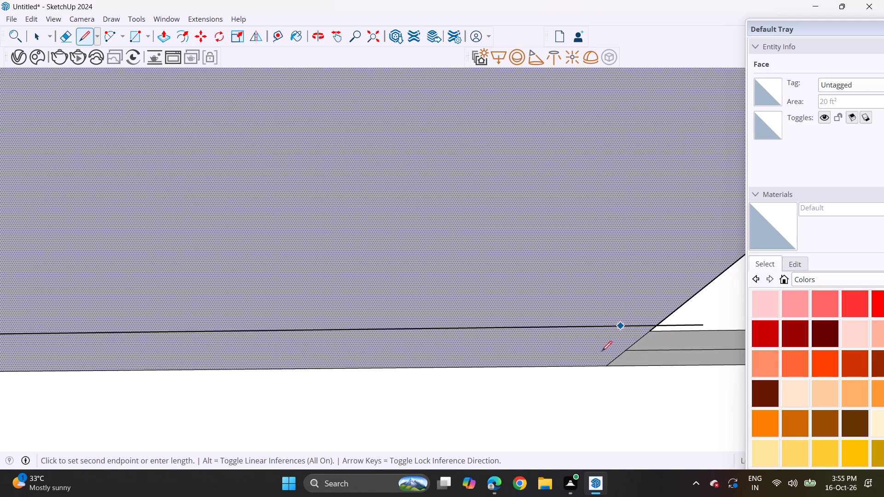
{"action": "left_click", "coordinate": [585, 367]}
{"action": "scroll", "coordinate": [597, 369], "scroll_direction": "down", "scroll_amount": 2}
{"action": "key", "text": "space"}
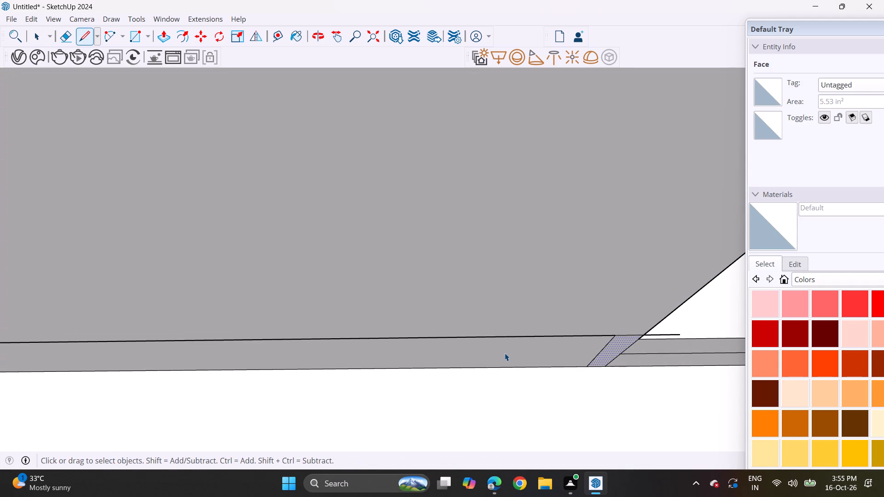
Draw a short line at the recess end of the floating box's underside, extending the copied edge to the box's end edge.
{"action": "left_click", "coordinate": [505, 353]}
{"action": "scroll", "coordinate": [505, 353], "scroll_direction": "down", "scroll_amount": 4}
{"action": "middle_click_drag", "start_coordinate": [430, 357], "coordinate": [792, 262], "text": "shift"}
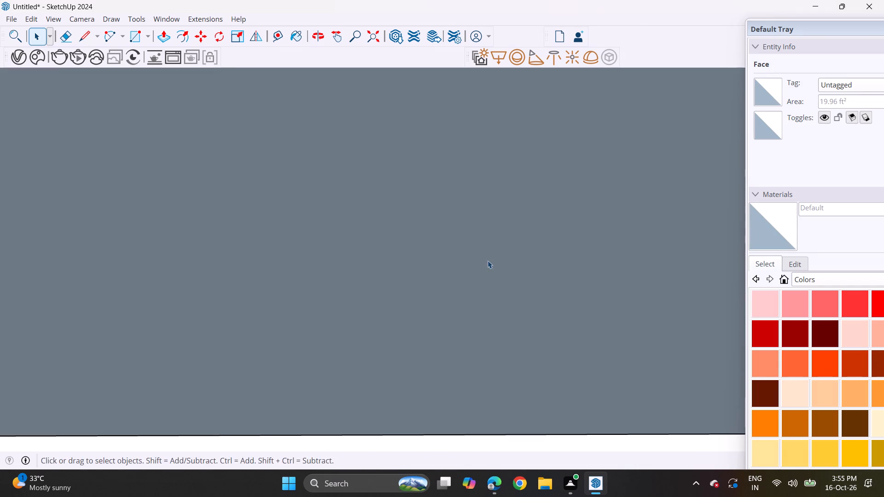
{"action": "middle_click_drag", "start_coordinate": [487, 261], "coordinate": [720, 496]}
{"action": "middle_click_drag", "start_coordinate": [79, 224], "coordinate": [688, 231], "text": "shift"}
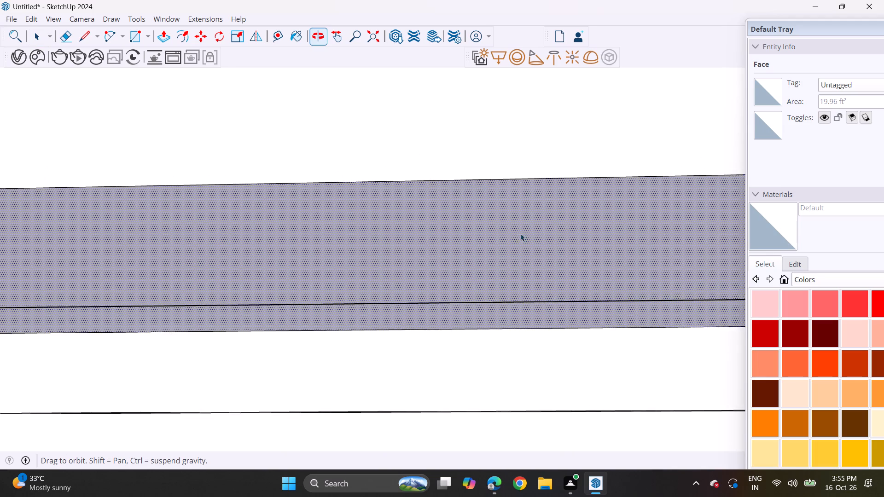
{"action": "middle_click_drag", "start_coordinate": [194, 278], "coordinate": [794, 269], "text": "shift"}
{"action": "middle_click_drag", "start_coordinate": [333, 240], "coordinate": [382, 430], "text": "shift"}
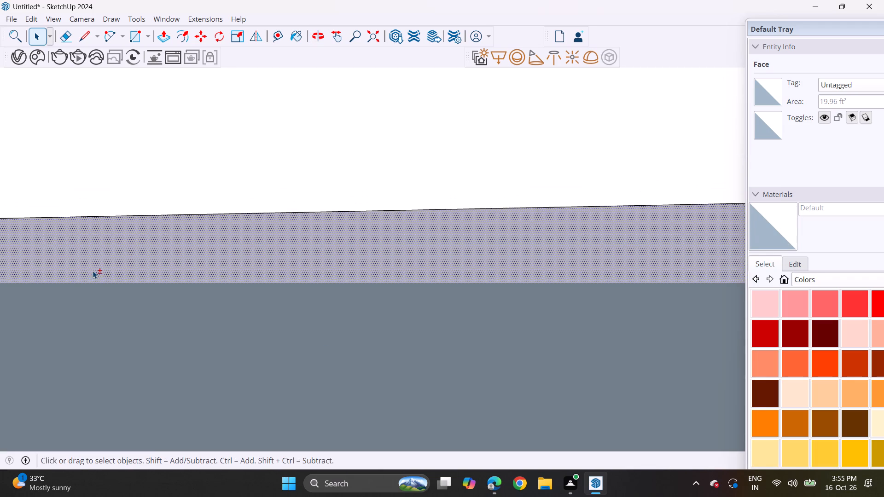
{"action": "middle_click_drag", "start_coordinate": [93, 271], "coordinate": [643, 267], "text": "shift"}
{"action": "middle_click_drag", "start_coordinate": [244, 255], "coordinate": [320, 392], "text": "shift"}
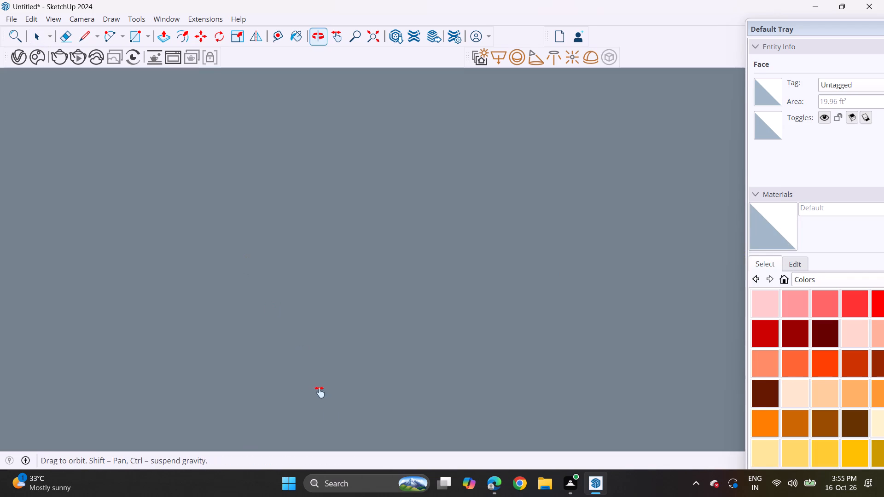
{"action": "middle_click_drag", "start_coordinate": [320, 392], "coordinate": [331, 418], "text": "shift"}
{"action": "middle_click_drag", "start_coordinate": [278, 212], "coordinate": [278, 388], "text": "shift"}
{"action": "middle_click_drag", "start_coordinate": [337, 198], "coordinate": [285, 365], "text": "shift"}
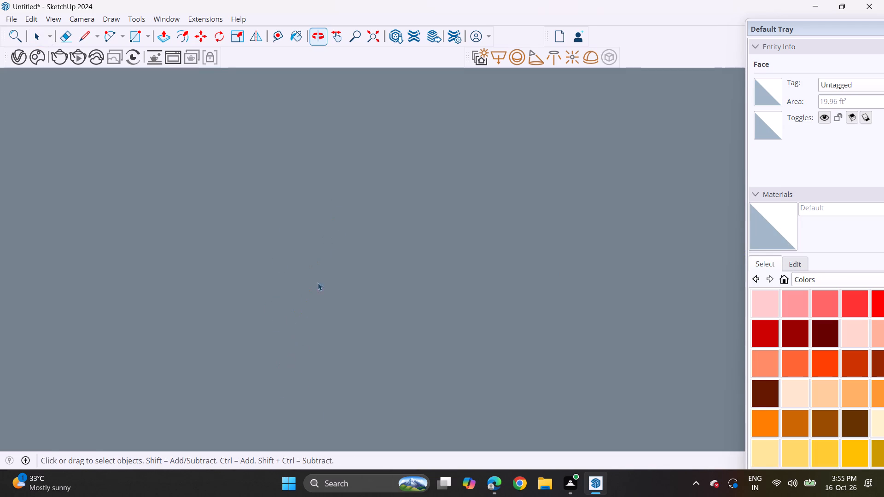
{"action": "scroll", "coordinate": [339, 231], "scroll_direction": "down", "scroll_amount": 7}
{"action": "left_click", "coordinate": [376, 33]}
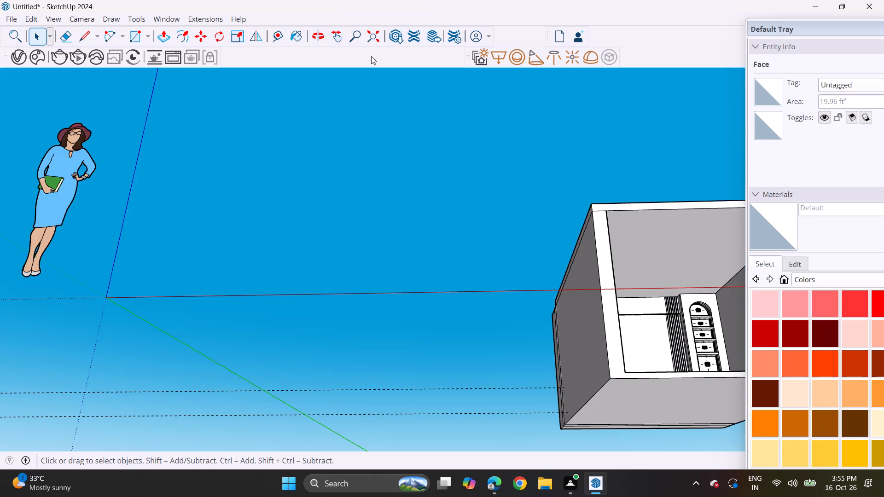
{"action": "middle_click_drag", "start_coordinate": [549, 253], "coordinate": [245, 250], "text": "shift"}
{"action": "middle_click_drag", "start_coordinate": [255, 274], "coordinate": [277, 326]}
{"action": "scroll", "coordinate": [281, 384], "scroll_direction": "up", "scroll_amount": 19}
{"action": "middle_click_drag", "start_coordinate": [332, 426], "coordinate": [317, 380], "text": "shift"}
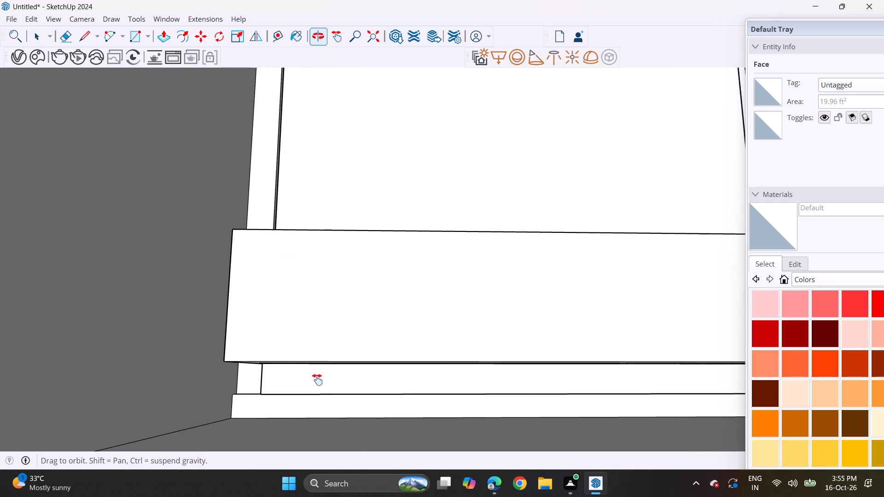
{"action": "middle_click_drag", "start_coordinate": [317, 380], "coordinate": [316, 372], "text": "shift"}
{"action": "scroll", "coordinate": [317, 375], "scroll_direction": "up", "scroll_amount": 3}
{"action": "middle_click_drag", "start_coordinate": [314, 372], "coordinate": [305, 346]}
{"action": "middle_click_drag", "start_coordinate": [303, 334], "coordinate": [327, 419], "text": "shift"}
{"action": "middle_click_drag", "start_coordinate": [313, 277], "coordinate": [338, 388], "text": "shift"}
{"action": "middle_click_drag", "start_coordinate": [283, 257], "coordinate": [304, 382], "text": "shift"}
{"action": "middle_click_drag", "start_coordinate": [285, 241], "coordinate": [288, 386], "text": "shift"}
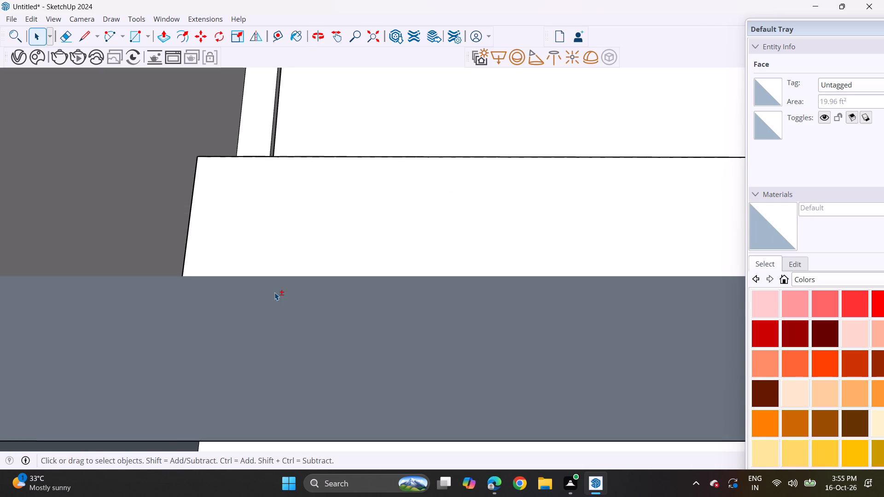
{"action": "middle_click_drag", "start_coordinate": [276, 295], "coordinate": [300, 408], "text": "shift"}
{"action": "scroll", "coordinate": [242, 353], "scroll_direction": "up", "scroll_amount": 12}
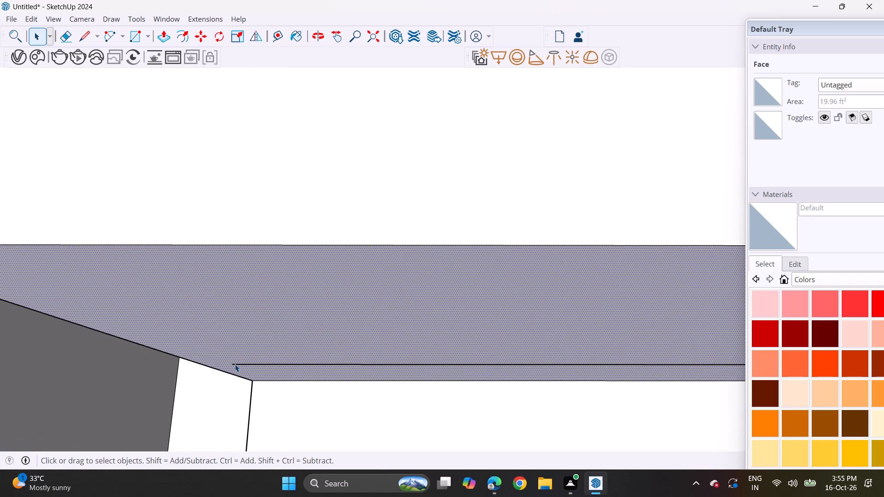
{"action": "left_click", "coordinate": [235, 364]}
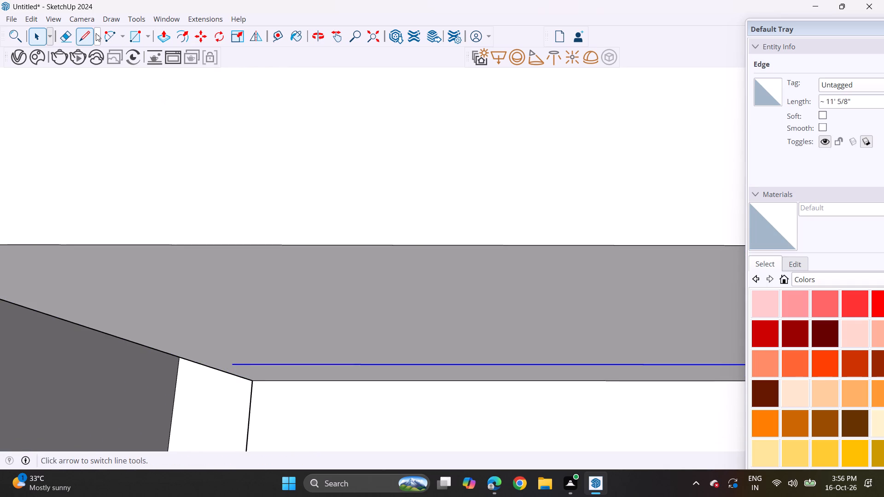
{"action": "left_click", "coordinate": [80, 38]}
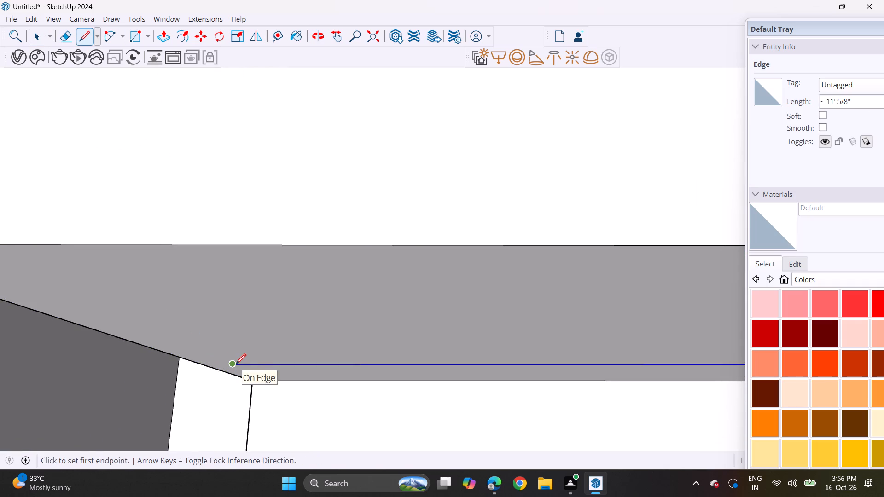
{"action": "left_click", "coordinate": [236, 364]}
{"action": "left_click", "coordinate": [199, 364]}
{"action": "key", "text": "space"}
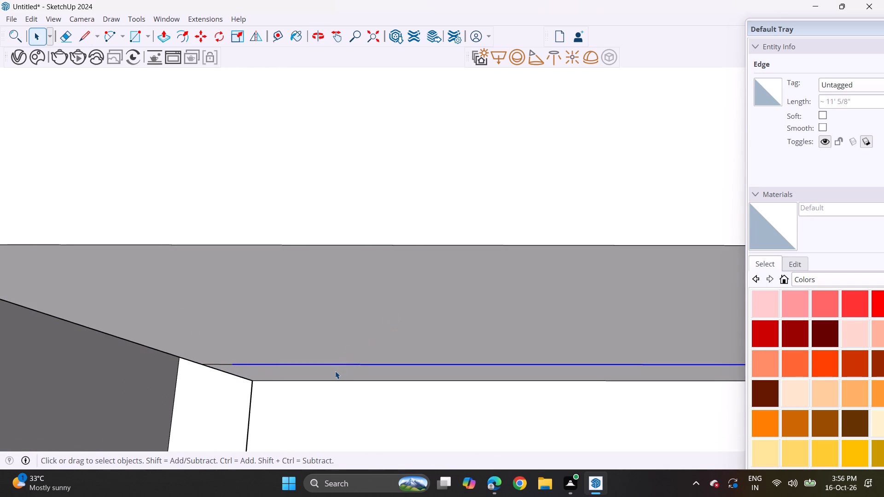
Push/Pull the narrow rear strip of the floating box's underside a short distance up into the box.
{"action": "left_click", "coordinate": [335, 371]}
{"action": "key", "text": "p"}
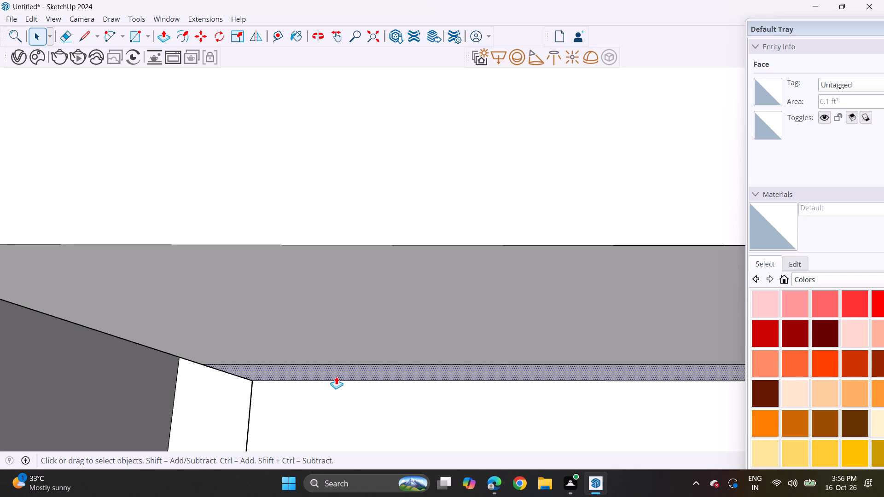
{"action": "left_click", "coordinate": [336, 375]}
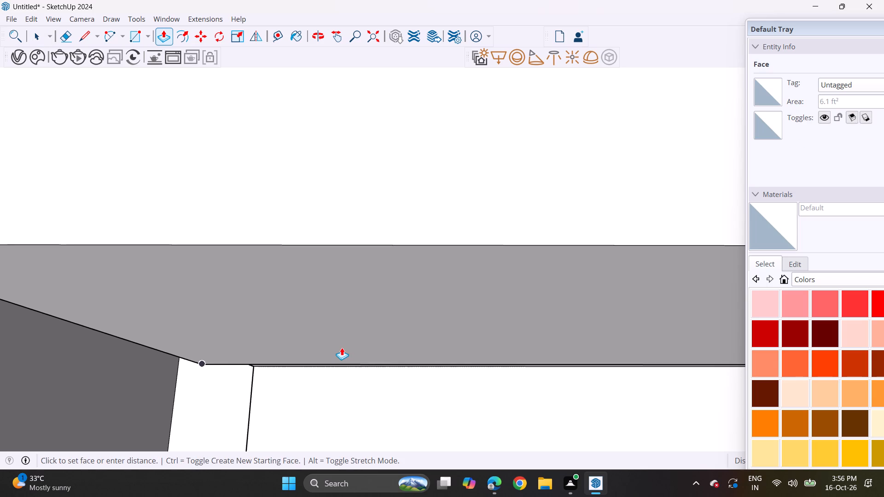
{"action": "left_click", "coordinate": [342, 347]}
{"action": "middle_click_drag", "start_coordinate": [344, 364], "coordinate": [344, 352]}
{"action": "key", "text": "space"}
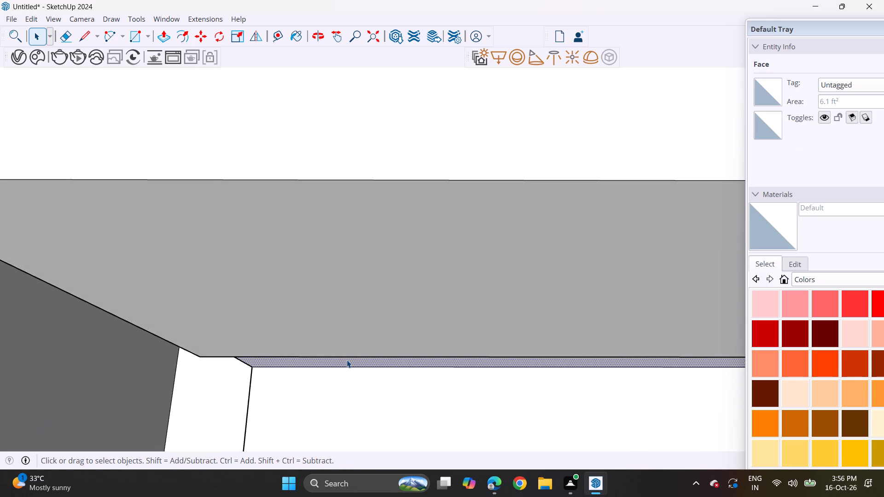
Group the recessed underside strip face and convert the group to a V-Ray mesh light.
{"action": "left_click", "coordinate": [347, 363]}
{"action": "right_click", "coordinate": [348, 362]}
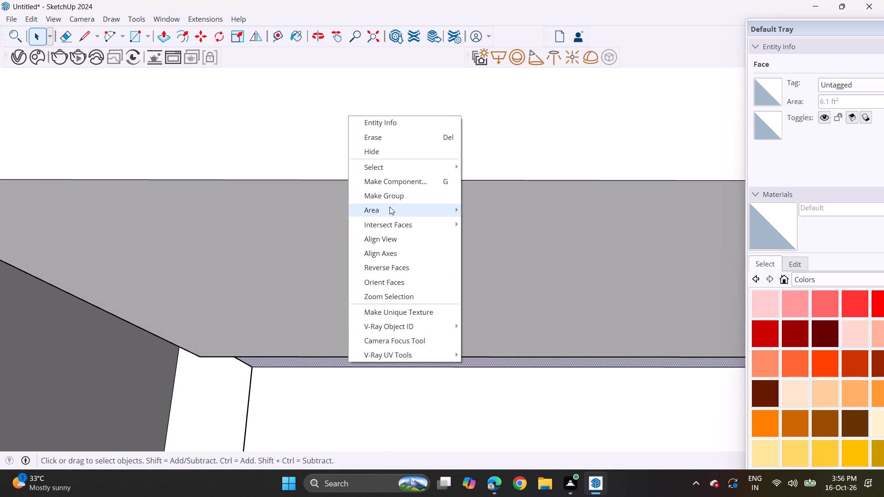
{"action": "left_click", "coordinate": [390, 201]}
{"action": "left_click", "coordinate": [609, 55]}
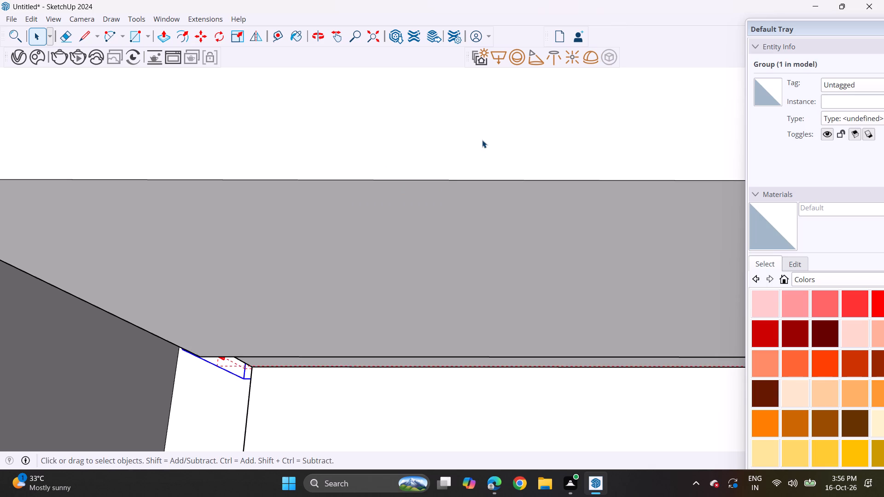
Examine the whole back wall and the floating box's front face from the room side.
{"action": "middle_click_drag", "start_coordinate": [479, 162], "coordinate": [468, 209]}
{"action": "scroll", "coordinate": [460, 159], "scroll_direction": "down", "scroll_amount": 11}
{"action": "middle_click_drag", "start_coordinate": [442, 152], "coordinate": [107, 297], "text": "shift"}
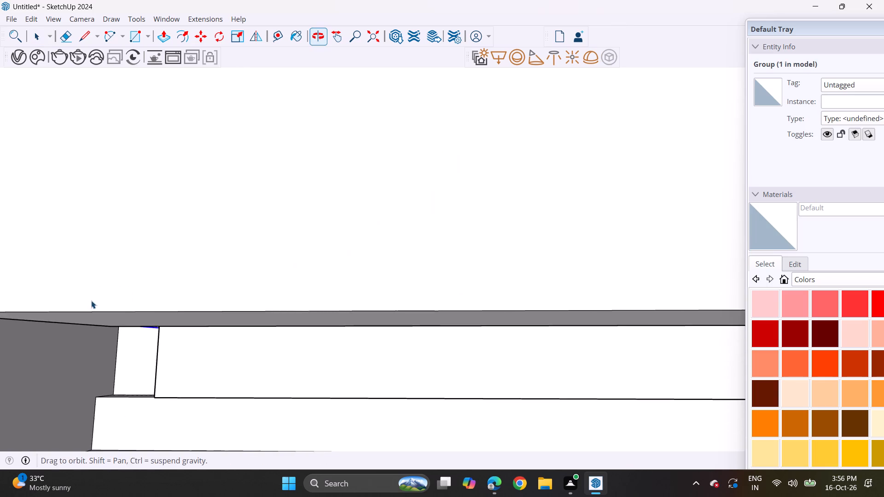
{"action": "scroll", "coordinate": [105, 252], "scroll_direction": "down", "scroll_amount": 20}
{"action": "scroll", "coordinate": [105, 252], "scroll_direction": "down", "scroll_amount": 1}
{"action": "middle_click_drag", "start_coordinate": [326, 202], "coordinate": [328, 395], "text": "shift"}
{"action": "middle_click_drag", "start_coordinate": [372, 207], "coordinate": [387, 359], "text": "shift"}
{"action": "scroll", "coordinate": [368, 236], "scroll_direction": "down", "scroll_amount": 7}
{"action": "middle_click_drag", "start_coordinate": [446, 225], "coordinate": [392, 278], "text": "shift"}
{"action": "middle_click_drag", "start_coordinate": [392, 265], "coordinate": [402, 289]}
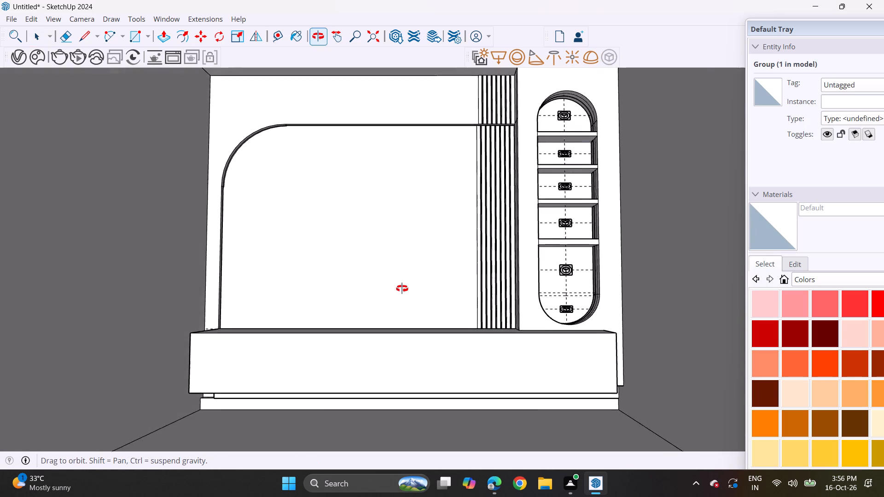
{"action": "middle_click_drag", "start_coordinate": [402, 289], "coordinate": [403, 298]}
{"action": "middle_click_drag", "start_coordinate": [392, 287], "coordinate": [433, 299], "text": "shift"}
{"action": "middle_click_drag", "start_coordinate": [428, 294], "coordinate": [419, 244]}
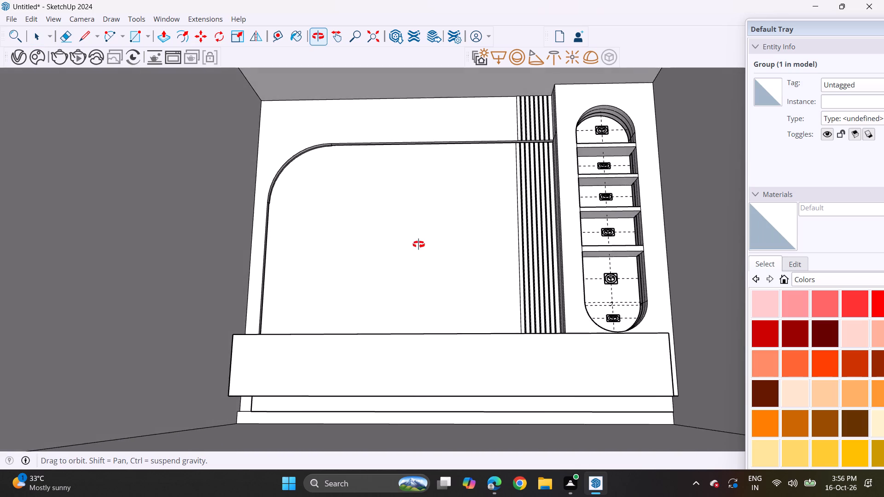
{"action": "middle_click_drag", "start_coordinate": [419, 244], "coordinate": [413, 275]}
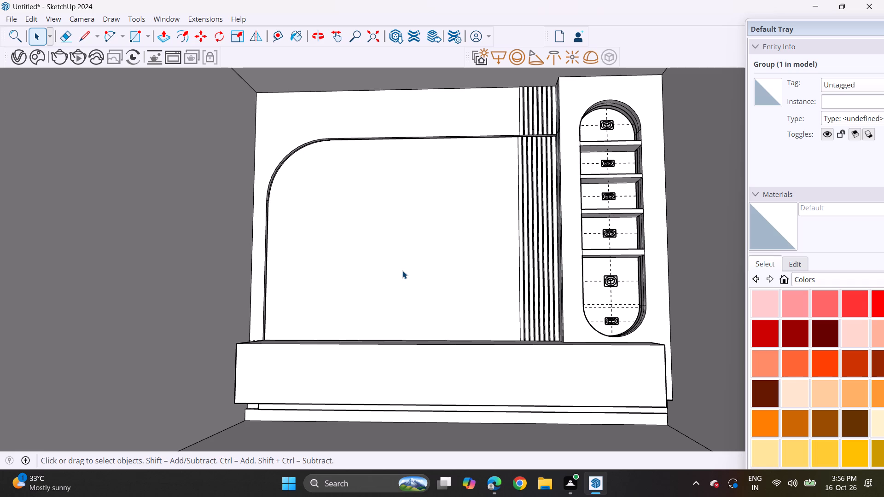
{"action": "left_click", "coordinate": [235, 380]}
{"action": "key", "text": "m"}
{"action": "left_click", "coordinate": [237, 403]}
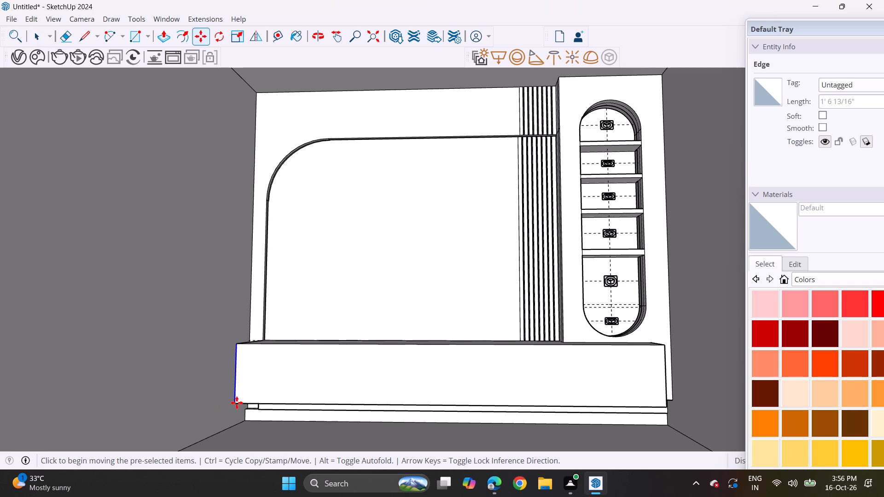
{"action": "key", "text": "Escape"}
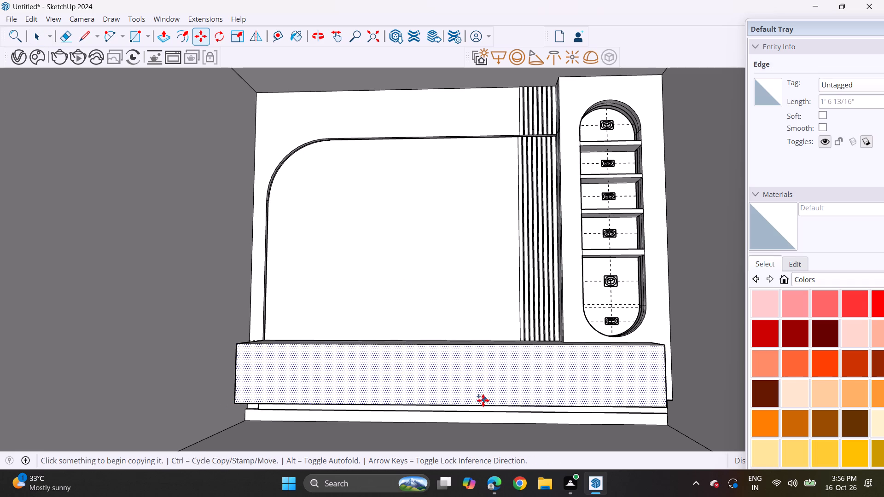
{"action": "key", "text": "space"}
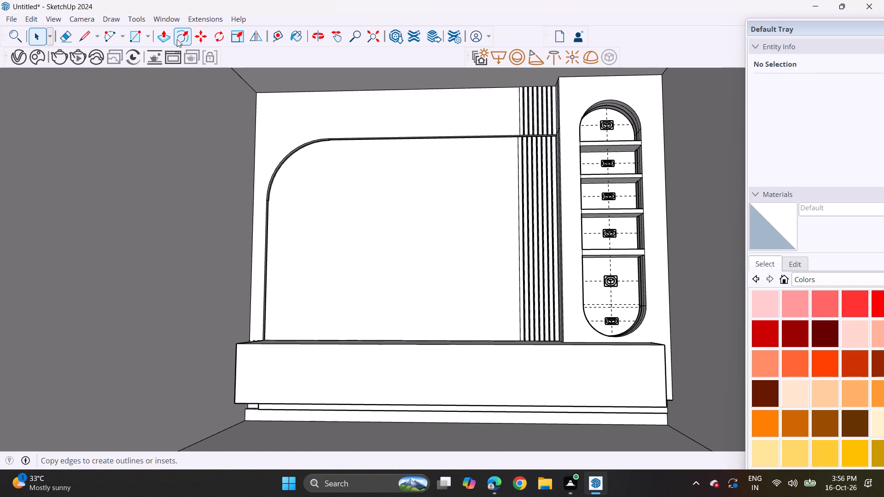
Offset the floating box's front face slightly inward, forming a thin border around an inner rectangle about 1' 5 7/16" high.
{"action": "left_click", "coordinate": [177, 39]}
{"action": "left_click", "coordinate": [239, 377]}
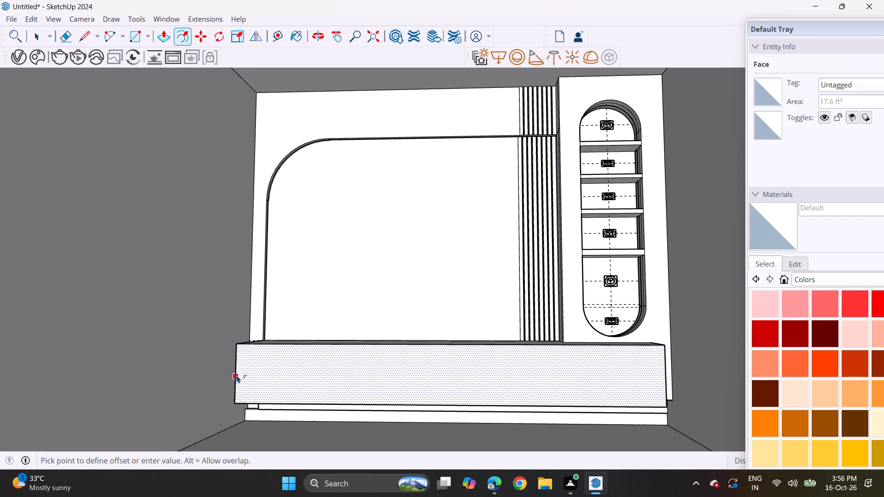
{"action": "left_click", "coordinate": [238, 375]}
{"action": "key", "text": "space"}
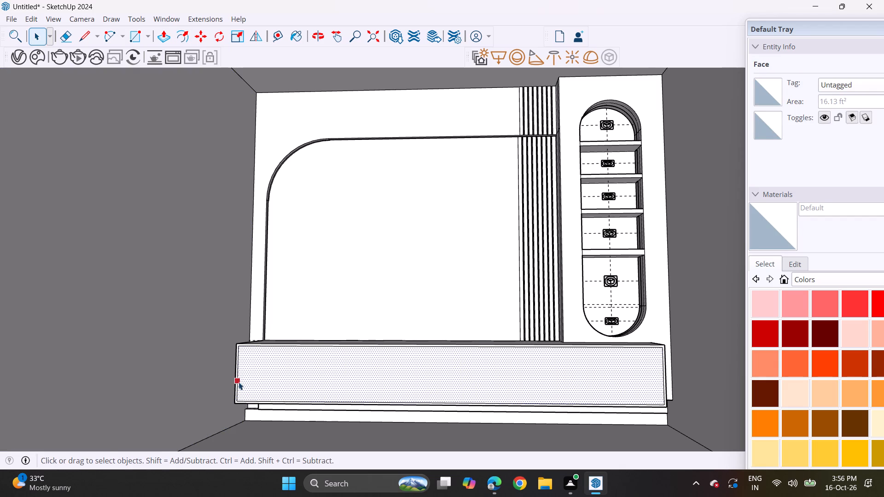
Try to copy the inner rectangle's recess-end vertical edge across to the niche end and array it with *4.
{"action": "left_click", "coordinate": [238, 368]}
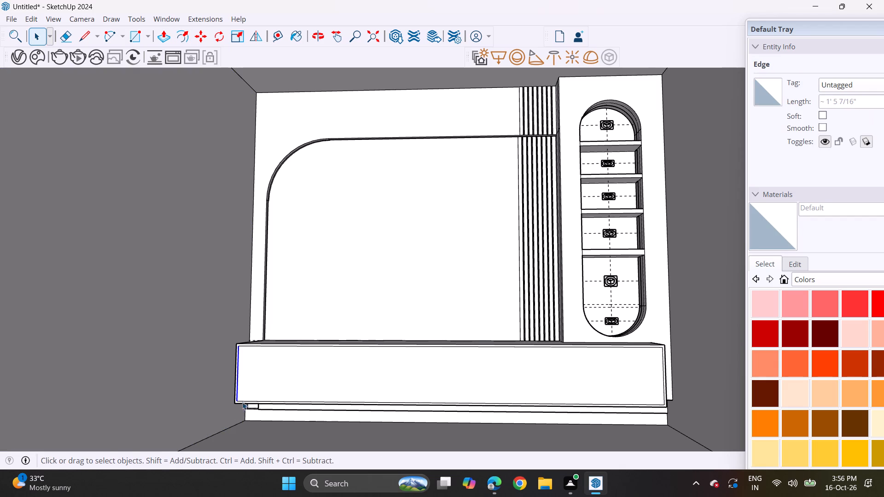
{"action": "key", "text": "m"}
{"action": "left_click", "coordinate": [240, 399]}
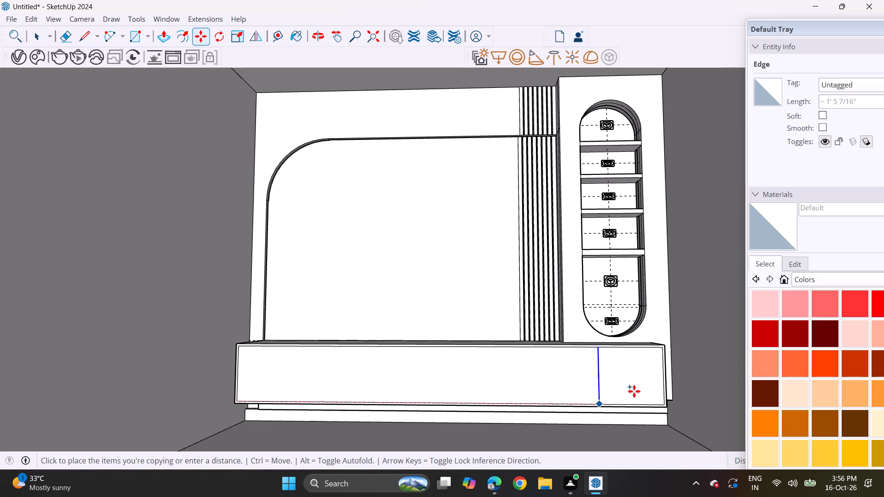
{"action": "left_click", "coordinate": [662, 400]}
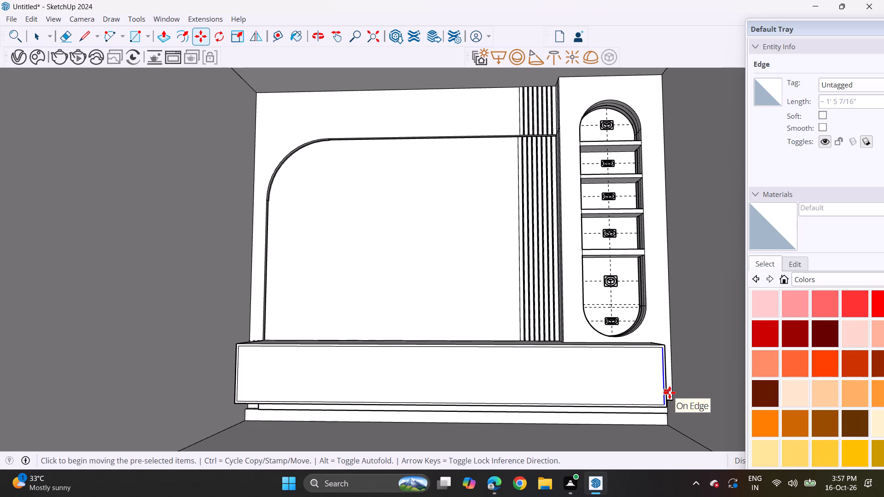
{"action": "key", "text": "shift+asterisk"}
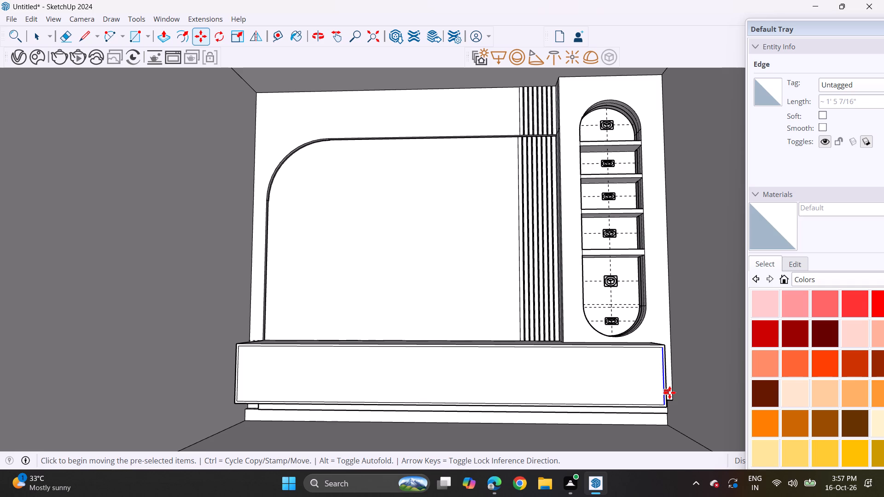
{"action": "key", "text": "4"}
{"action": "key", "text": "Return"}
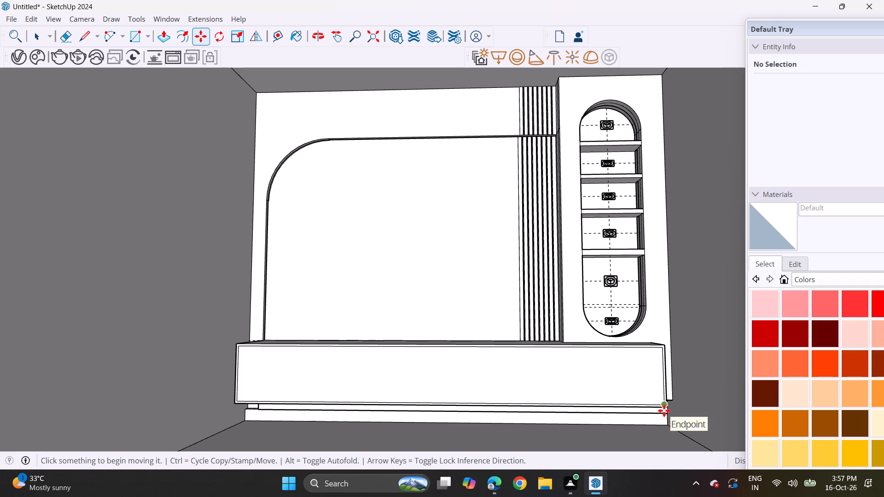
Copy the inner rectangle's niche-end vertical edge to its opposite end and divide the span with /4.
{"action": "scroll", "coordinate": [664, 410], "scroll_direction": "up", "scroll_amount": 3}
{"action": "key", "text": "space"}
{"action": "left_click", "coordinate": [665, 399]}
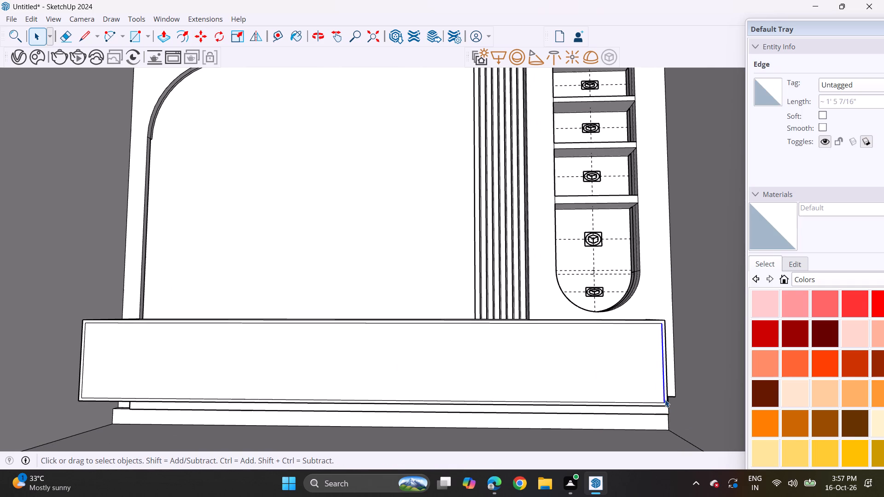
{"action": "key", "text": "m"}
{"action": "left_click", "coordinate": [665, 400]}
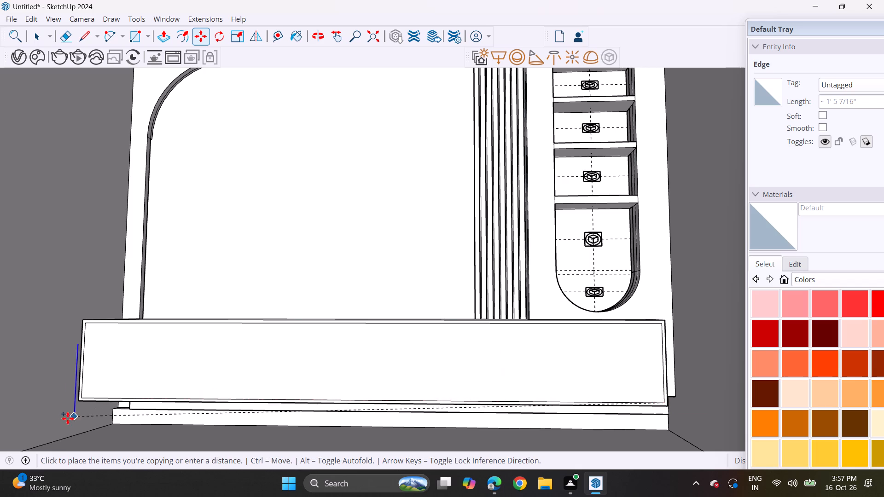
{"action": "left_click", "coordinate": [85, 400]}
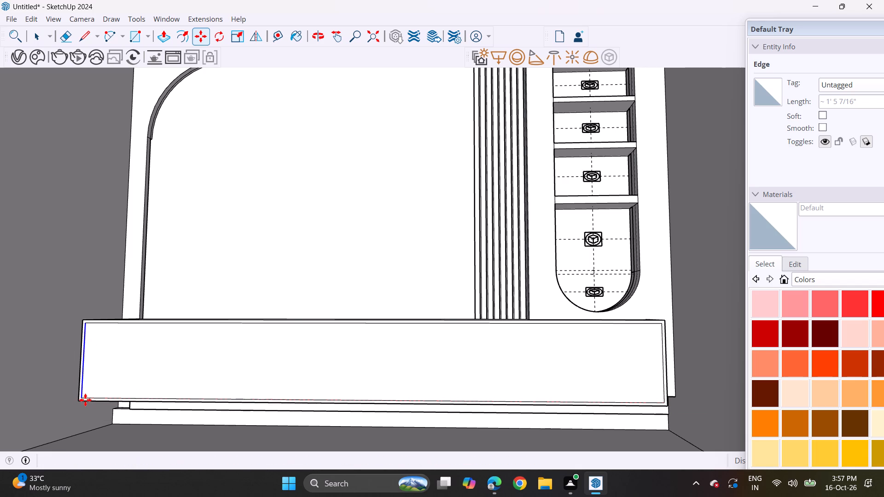
{"action": "key", "text": "slash"}
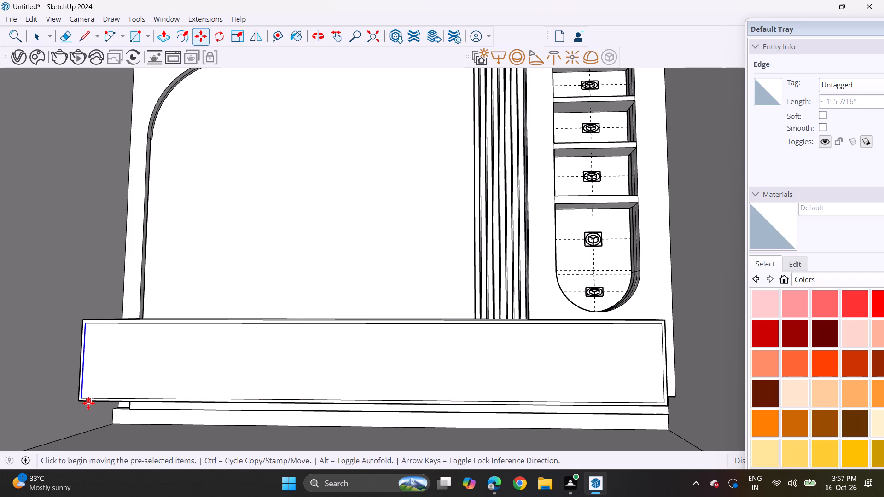
{"action": "key", "text": "4"}
{"action": "key", "text": "Return"}
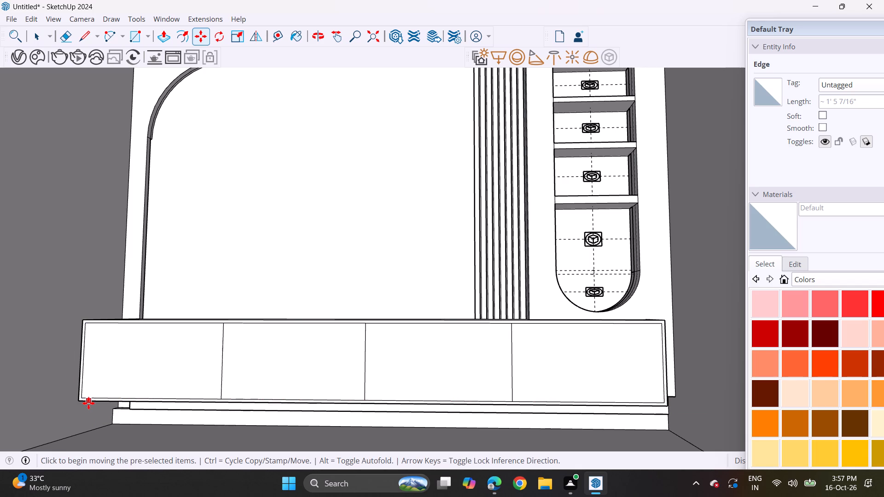
{"action": "key", "text": "space"}
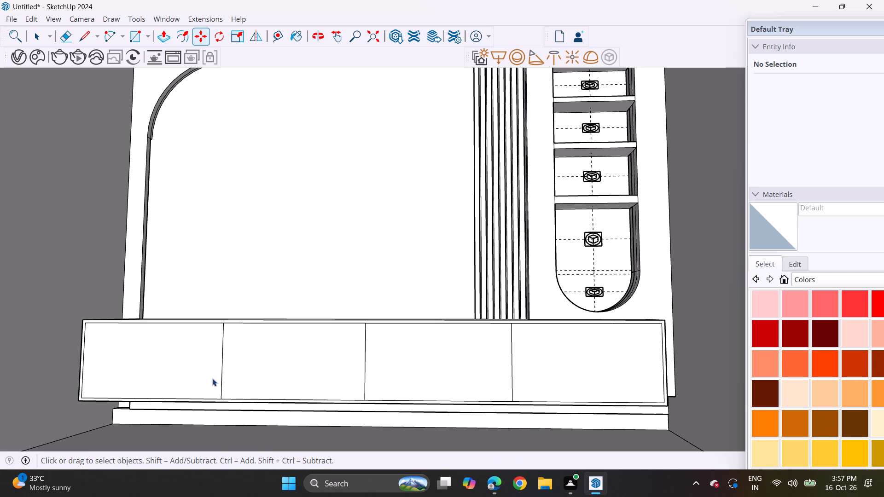
Copy the divider line nearest the recess end a small distance toward the niche, making a narrow vertical strip.
{"action": "left_click", "coordinate": [220, 376]}
{"action": "scroll", "coordinate": [221, 394], "scroll_direction": "up", "scroll_amount": 8}
{"action": "left_click", "coordinate": [222, 393]}
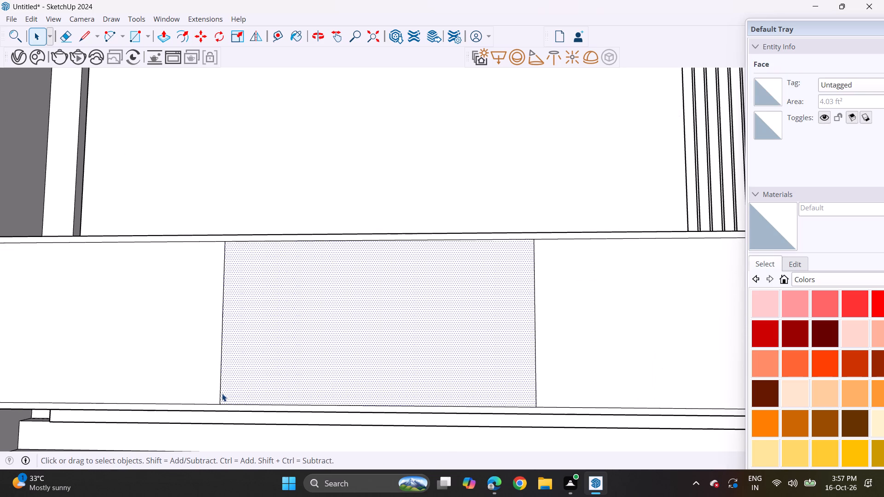
{"action": "scroll", "coordinate": [221, 393], "scroll_direction": "up", "scroll_amount": 5}
{"action": "left_click", "coordinate": [221, 393]}
{"action": "scroll", "coordinate": [221, 393], "scroll_direction": "up", "scroll_amount": 8}
{"action": "key", "text": "m"}
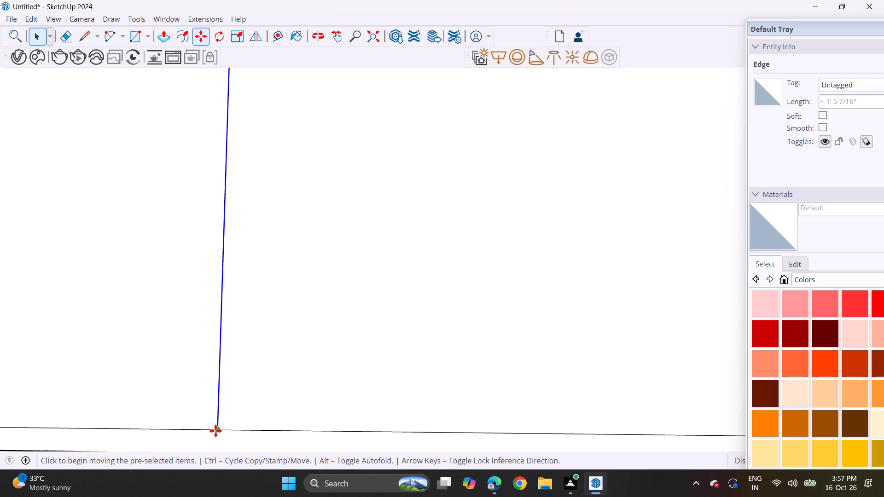
{"action": "left_click", "coordinate": [216, 431]}
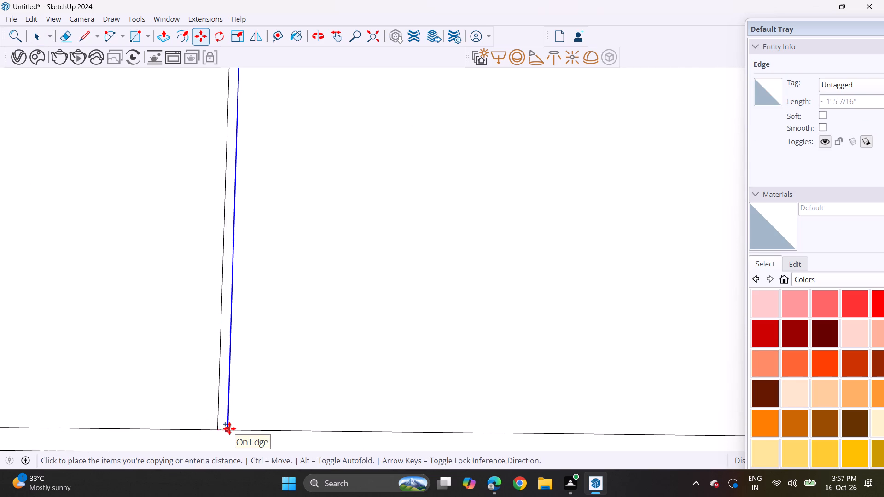
{"action": "left_click", "coordinate": [227, 426]}
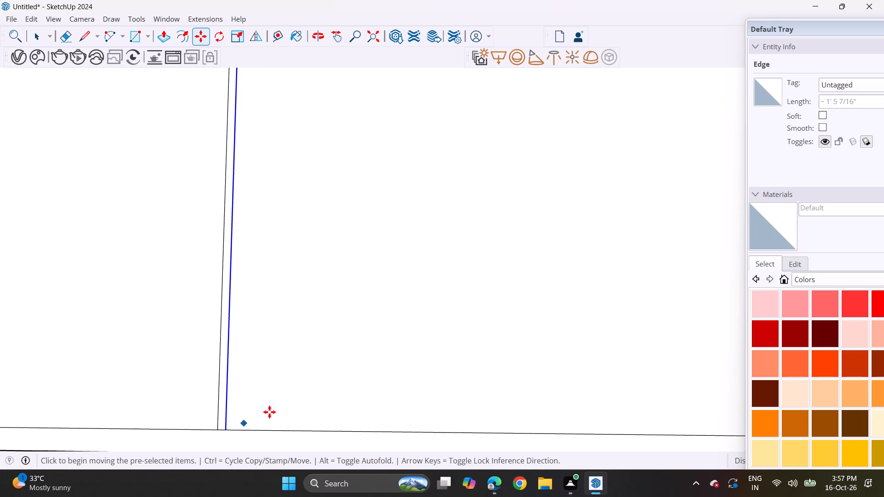
{"action": "key", "text": "space"}
{"action": "left_click", "coordinate": [334, 397]}
Copy the middle divider line a small distance toward the niche, making a second narrow vertical strip.
{"action": "scroll", "coordinate": [338, 392], "scroll_direction": "down", "scroll_amount": 4}
{"action": "middle_click_drag", "start_coordinate": [473, 367], "coordinate": [142, 360], "text": "shift"}
{"action": "middle_click_drag", "start_coordinate": [563, 330], "coordinate": [218, 330]}
{"action": "left_click", "coordinate": [368, 392]}
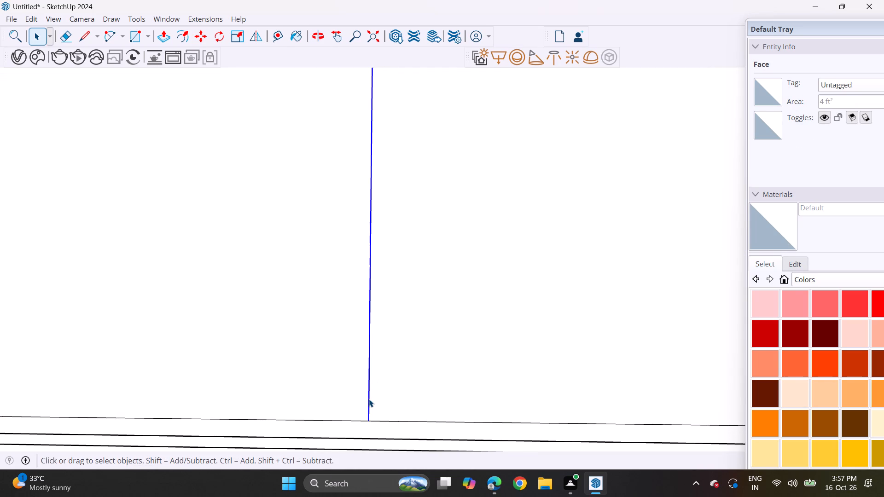
{"action": "key", "text": "m"}
{"action": "left_click", "coordinate": [370, 418]}
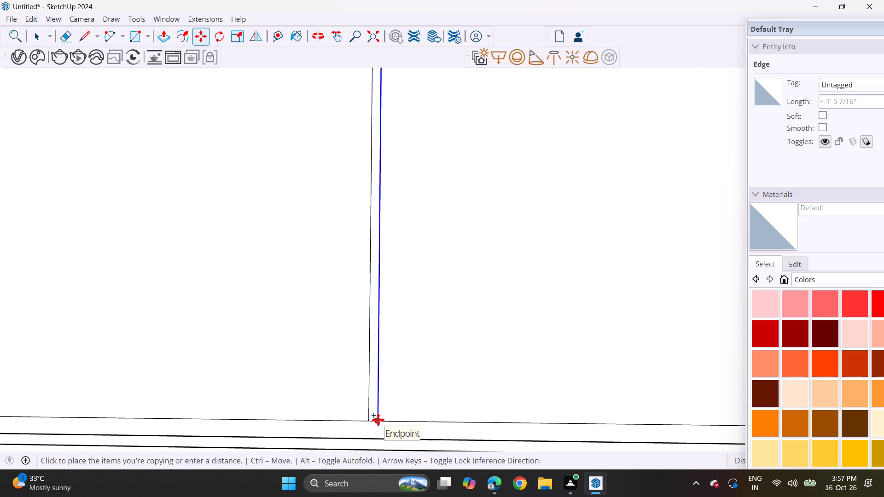
{"action": "left_click", "coordinate": [378, 420]}
{"action": "key", "text": "space"}
{"action": "left_click", "coordinate": [448, 375]}
Copy the divider line nearest the niche end a small distance toward the niche, making a third narrow strip.
{"action": "scroll", "coordinate": [463, 370], "scroll_direction": "down", "scroll_amount": 3}
{"action": "middle_click_drag", "start_coordinate": [487, 355], "coordinate": [402, 363]}
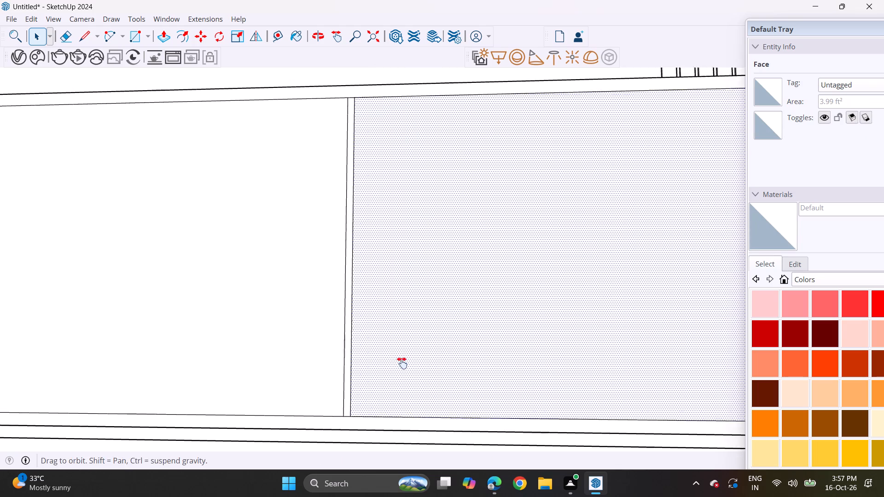
{"action": "middle_click_drag", "start_coordinate": [402, 363], "coordinate": [183, 336]}
{"action": "scroll", "coordinate": [179, 335], "scroll_direction": "up", "scroll_amount": 1, "text": "shift"}
{"action": "middle_click_drag", "start_coordinate": [497, 310], "coordinate": [143, 366], "text": "shift"}
{"action": "middle_click_drag", "start_coordinate": [415, 404], "coordinate": [387, 335], "text": "shift"}
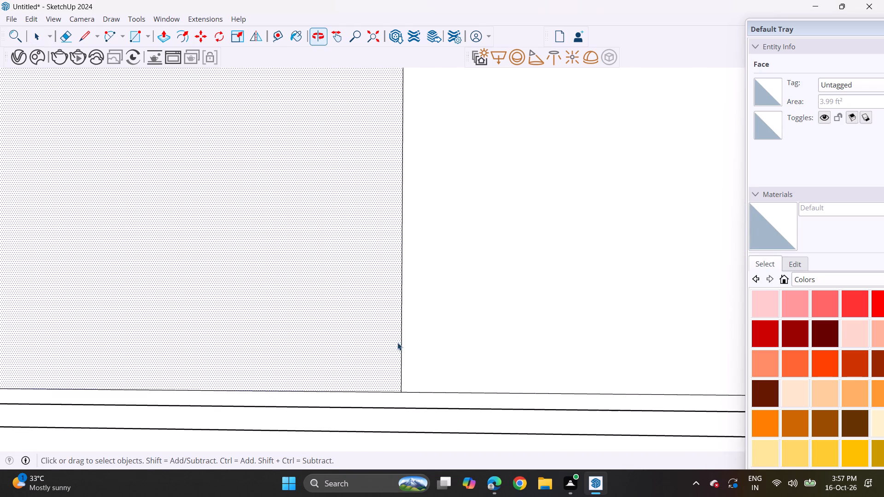
{"action": "left_click", "coordinate": [402, 378]}
{"action": "scroll", "coordinate": [404, 385], "scroll_direction": "up", "scroll_amount": 2}
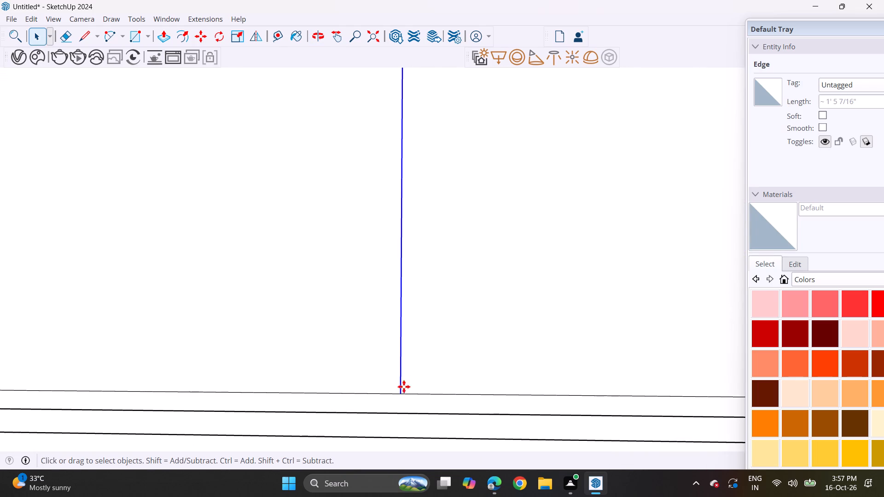
{"action": "key", "text": "m"}
{"action": "left_click", "coordinate": [402, 392]}
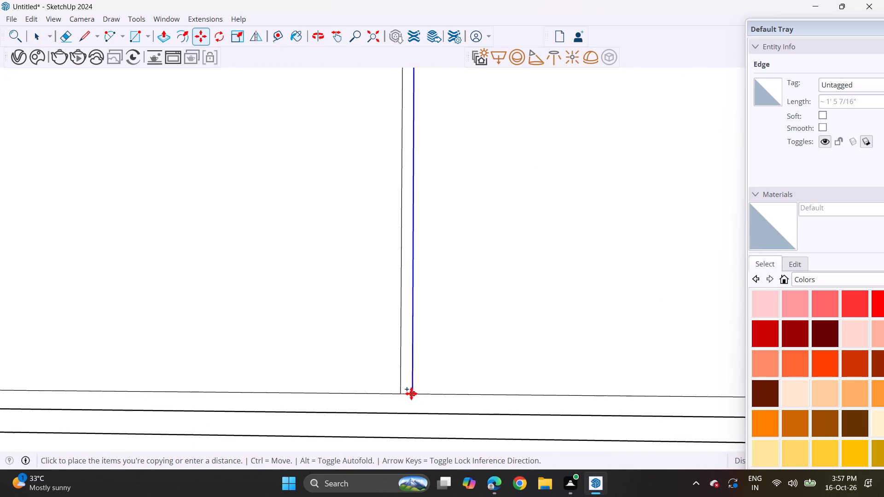
{"action": "left_click", "coordinate": [410, 393]}
{"action": "scroll", "coordinate": [415, 385], "scroll_direction": "down", "scroll_amount": 17}
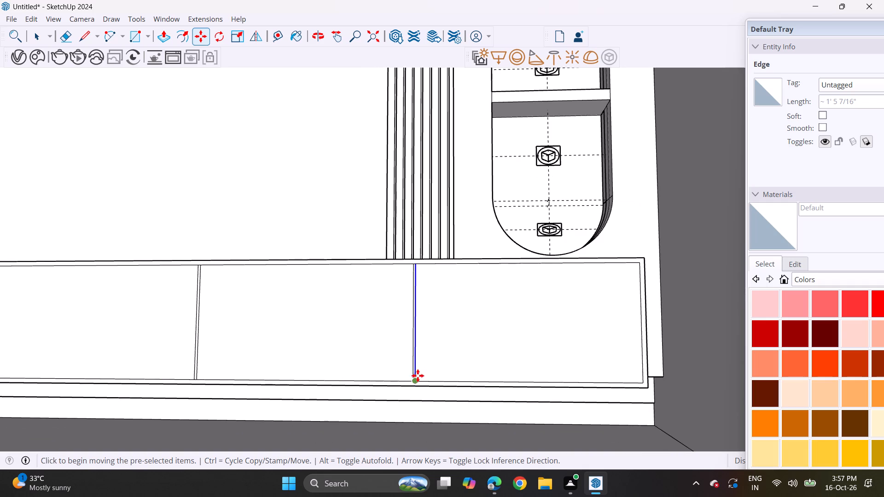
Offset each of the four front panels slightly inward by the same small amount.
{"action": "middle_click_drag", "start_coordinate": [411, 372], "coordinate": [558, 364], "text": "shift"}
{"action": "scroll", "coordinate": [129, 264], "scroll_direction": "up", "scroll_amount": 3}
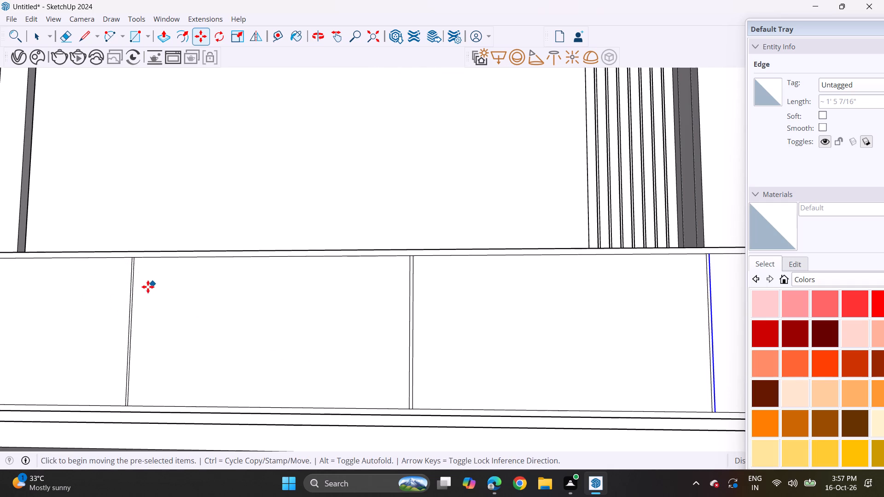
{"action": "scroll", "coordinate": [156, 306], "scroll_direction": "down", "scroll_amount": 6}
{"action": "middle_click_drag", "start_coordinate": [161, 317], "coordinate": [245, 335], "text": "shift"}
{"action": "middle_click", "coordinate": [182, 337]}
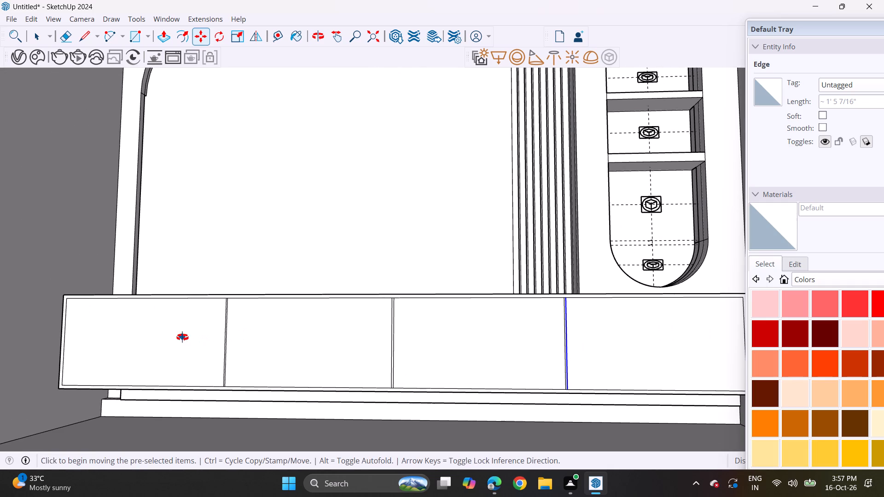
{"action": "scroll", "coordinate": [63, 327], "scroll_direction": "up", "scroll_amount": 3}
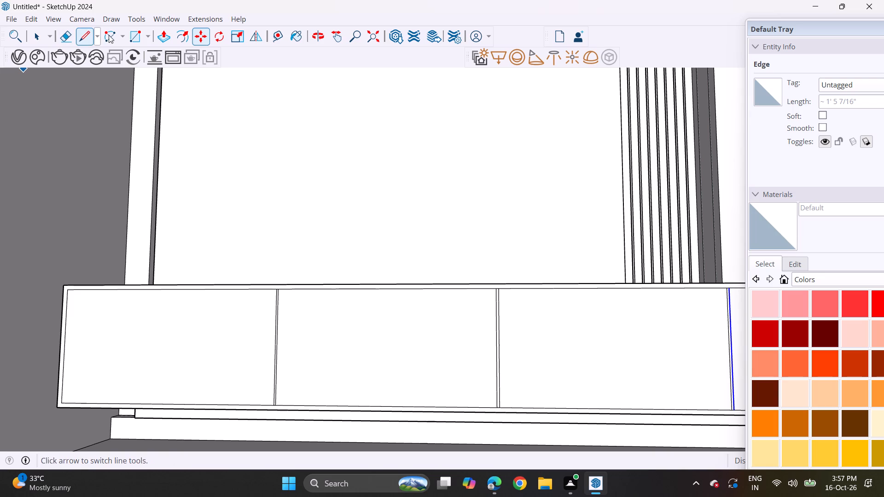
{"action": "left_click", "coordinate": [182, 33]}
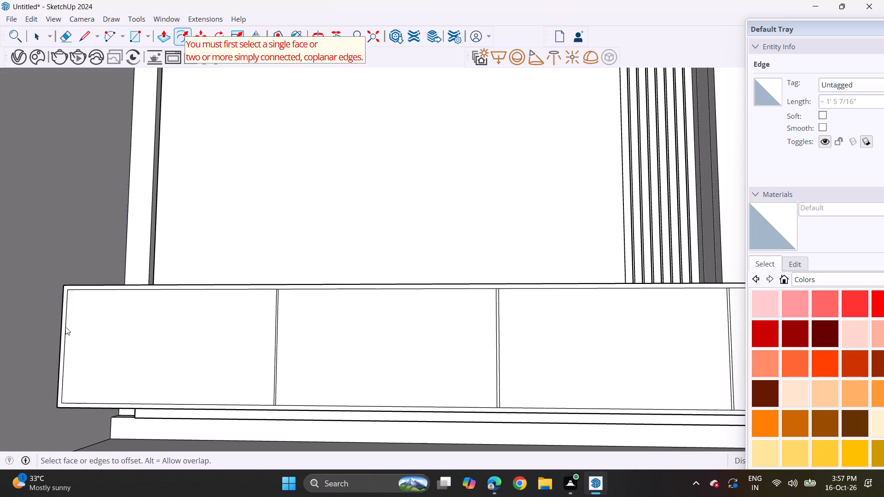
{"action": "left_click", "coordinate": [74, 329]}
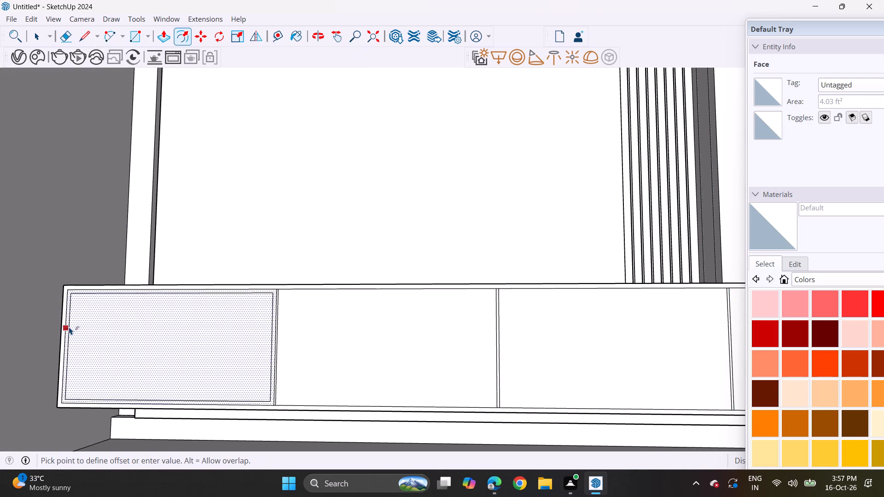
{"action": "left_click", "coordinate": [68, 324]}
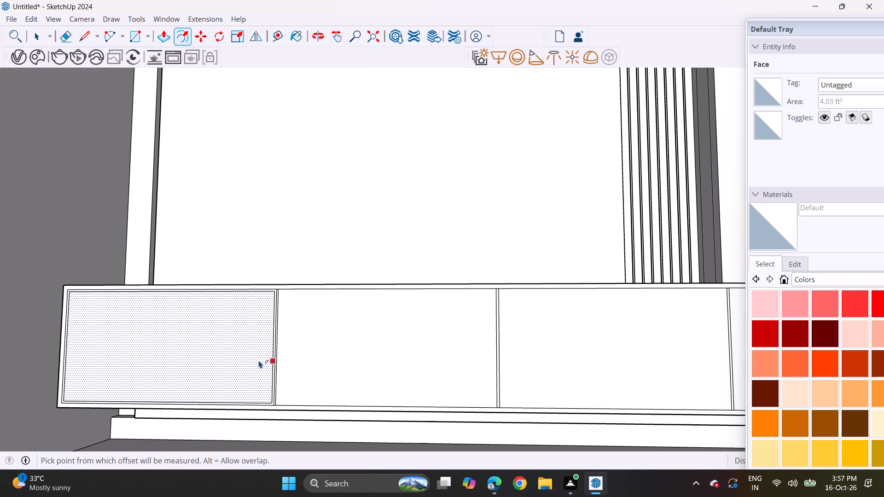
{"action": "double_click", "coordinate": [280, 351]}
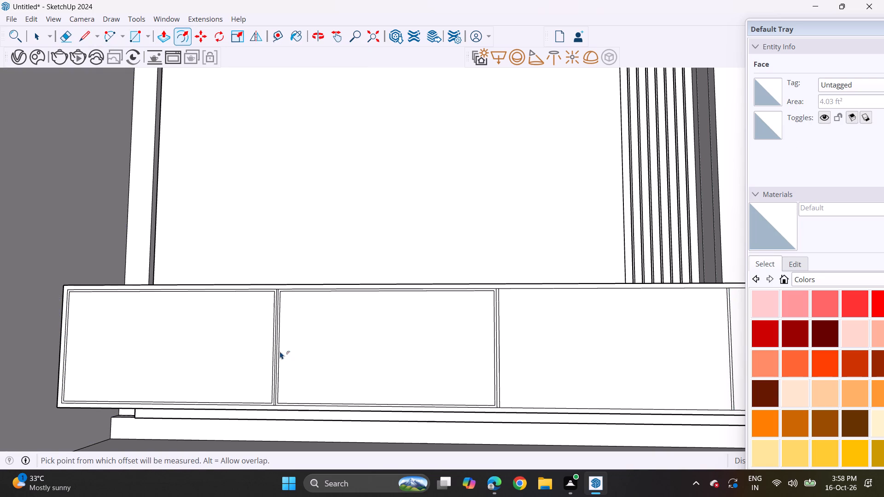
{"action": "left_click", "coordinate": [513, 362]}
{"action": "left_click", "coordinate": [513, 362]}
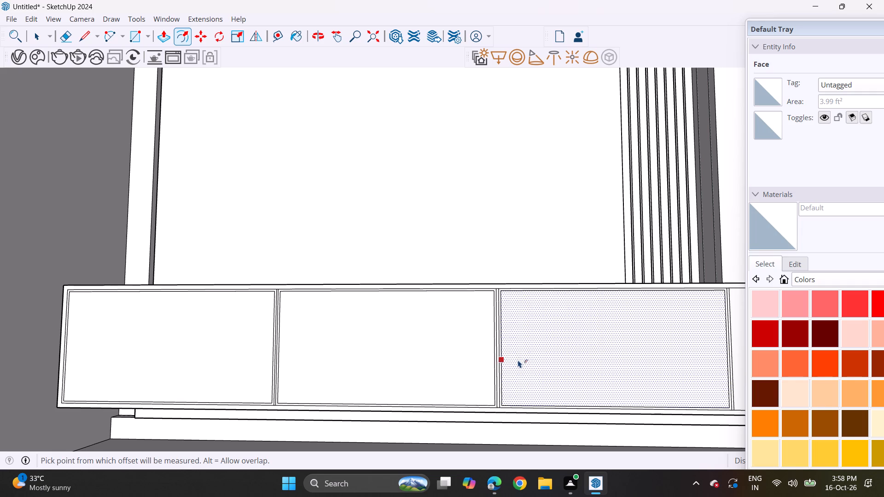
{"action": "middle_click_drag", "start_coordinate": [602, 349], "coordinate": [376, 362], "text": "shift"}
{"action": "double_click", "coordinate": [505, 363]}
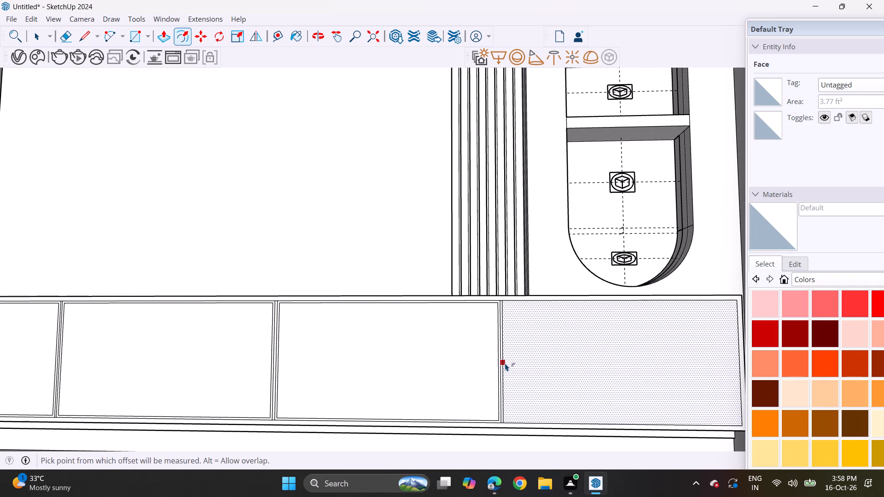
Bridge the offset corners atop the divider between the two niche-end panels, and erase the neighbouring offset verticals and the extra short segments.
{"action": "scroll", "coordinate": [500, 338], "scroll_direction": "up", "scroll_amount": 5}
{"action": "scroll", "coordinate": [502, 283], "scroll_direction": "up", "scroll_amount": 8}
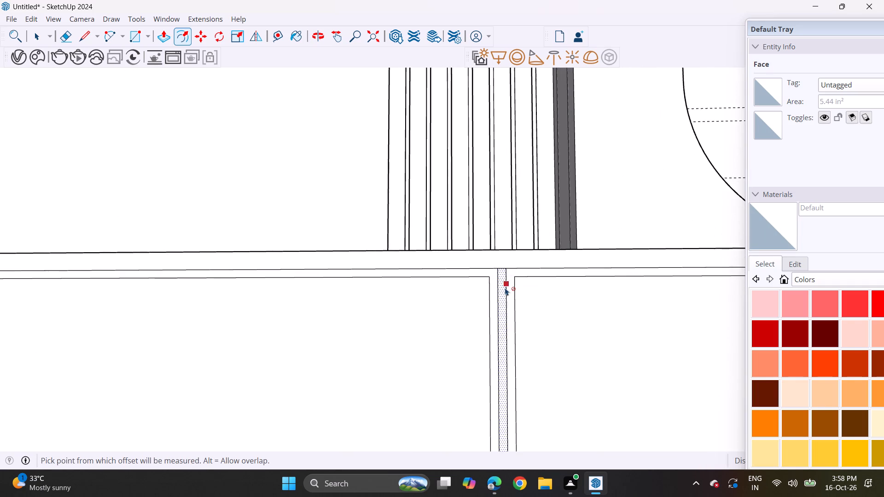
{"action": "scroll", "coordinate": [505, 288], "scroll_direction": "up", "scroll_amount": 3}
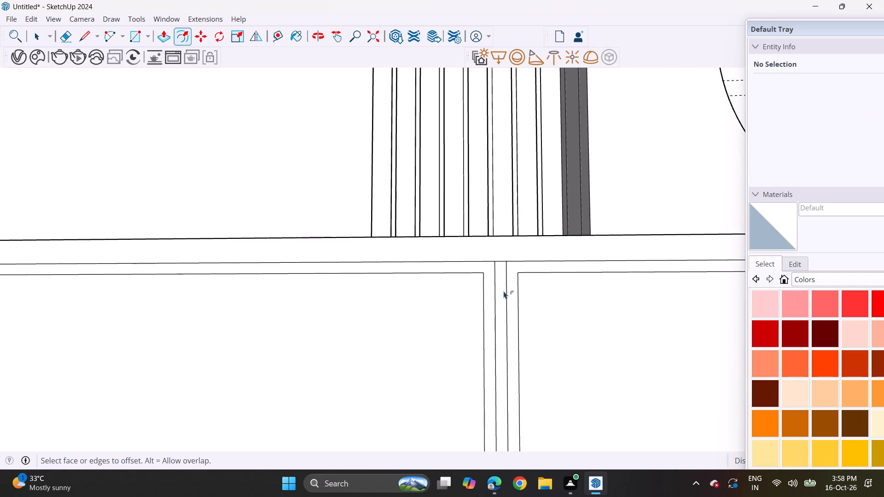
{"action": "left_click", "coordinate": [81, 38]}
{"action": "left_click", "coordinate": [483, 275]}
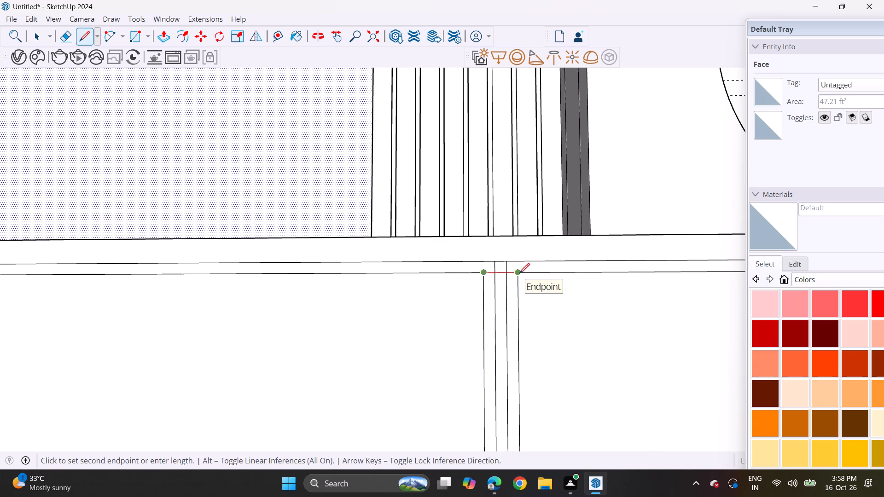
{"action": "left_click", "coordinate": [519, 273]}
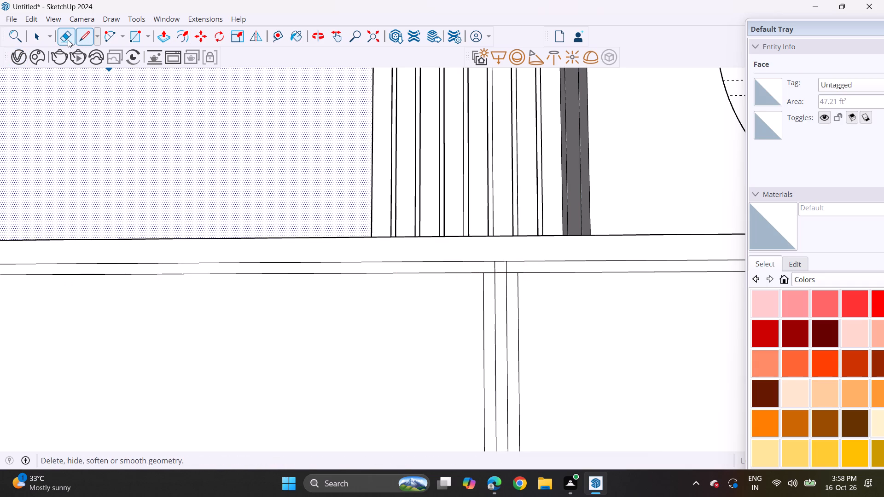
{"action": "left_click", "coordinate": [67, 39]}
{"action": "left_click_drag", "start_coordinate": [489, 306], "coordinate": [468, 318]}
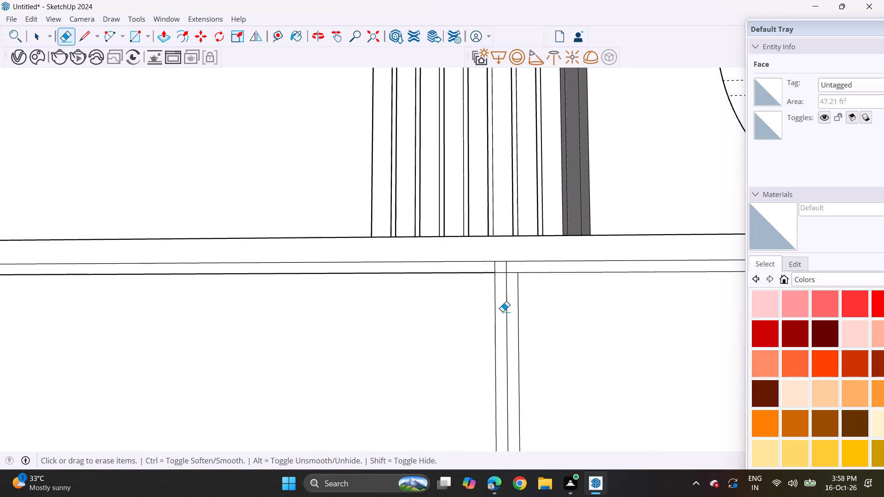
{"action": "left_click_drag", "start_coordinate": [517, 312], "coordinate": [529, 322]}
{"action": "scroll", "coordinate": [505, 269], "scroll_direction": "up", "scroll_amount": 3}
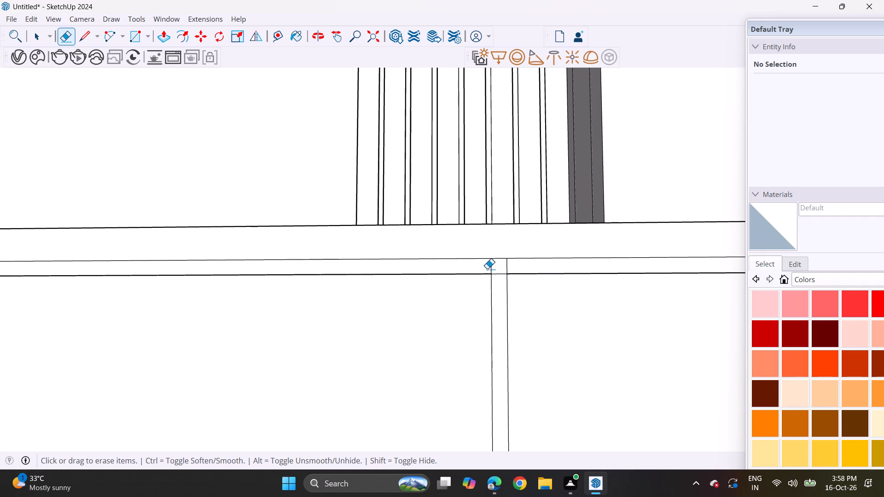
{"action": "left_click_drag", "start_coordinate": [495, 265], "coordinate": [525, 265]}
{"action": "left_click_drag", "start_coordinate": [501, 271], "coordinate": [501, 280]}
{"action": "left_click_drag", "start_coordinate": [496, 267], "coordinate": [474, 268]}
Extend the lower offset lines of the two niche-end panels with short lines that meet the divider between them.
{"action": "scroll", "coordinate": [470, 279], "scroll_direction": "down", "scroll_amount": 4}
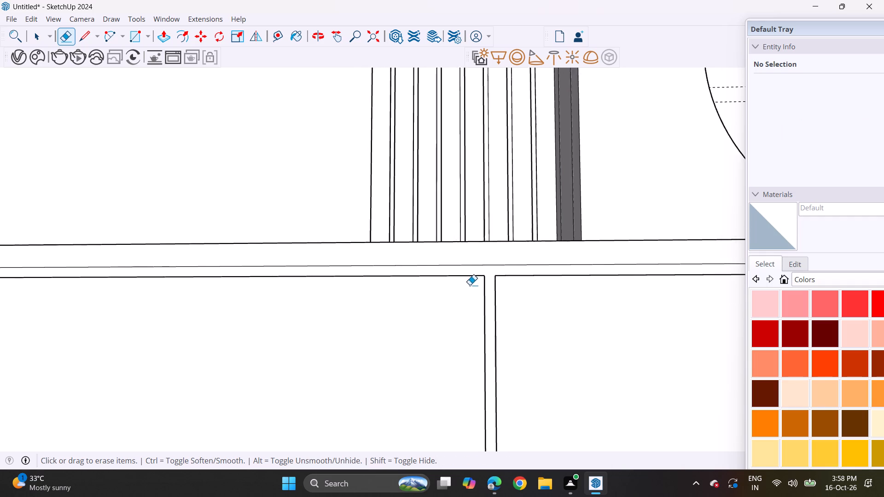
{"action": "scroll", "coordinate": [470, 285], "scroll_direction": "down", "scroll_amount": 17}
{"action": "middle_click_drag", "start_coordinate": [483, 380], "coordinate": [438, 261], "text": "shift"}
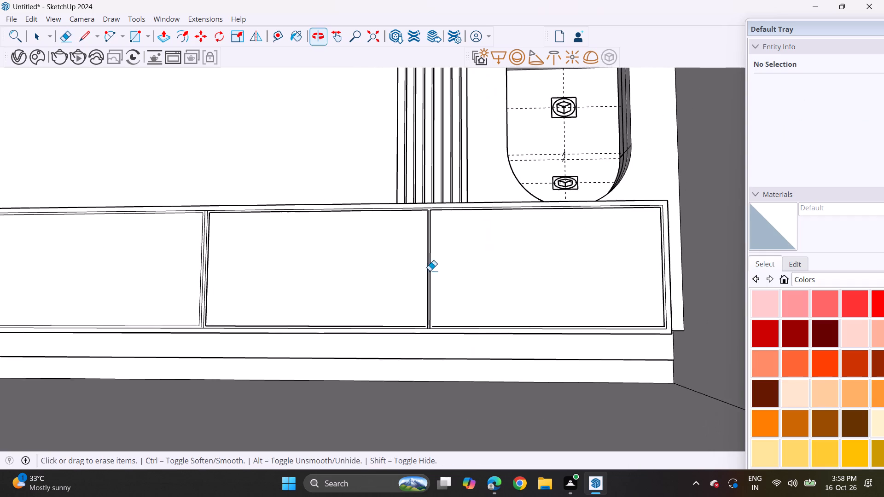
{"action": "scroll", "coordinate": [609, 259], "scroll_direction": "up", "scroll_amount": 3}
{"action": "scroll", "coordinate": [634, 323], "scroll_direction": "up", "scroll_amount": 6}
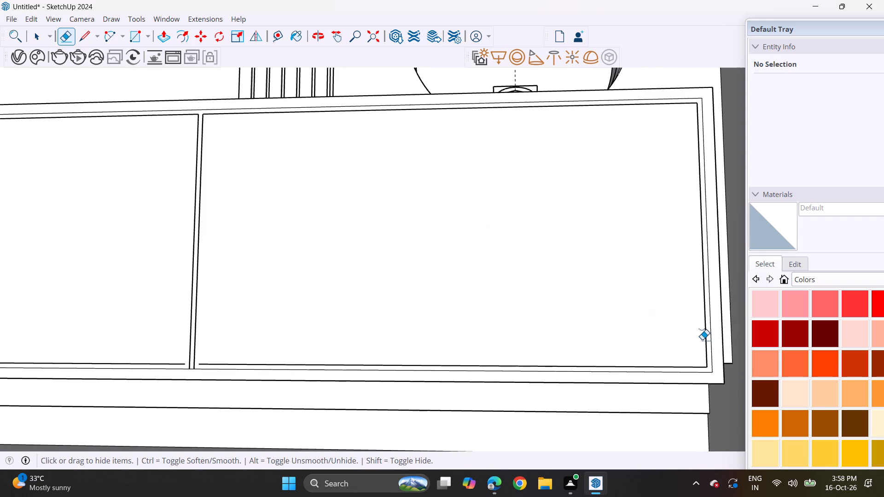
{"action": "scroll", "coordinate": [702, 340], "scroll_direction": "up", "scroll_amount": 2}
{"action": "middle_click_drag", "start_coordinate": [266, 421], "coordinate": [423, 384], "text": "shift"}
{"action": "scroll", "coordinate": [289, 308], "scroll_direction": "up", "scroll_amount": 12}
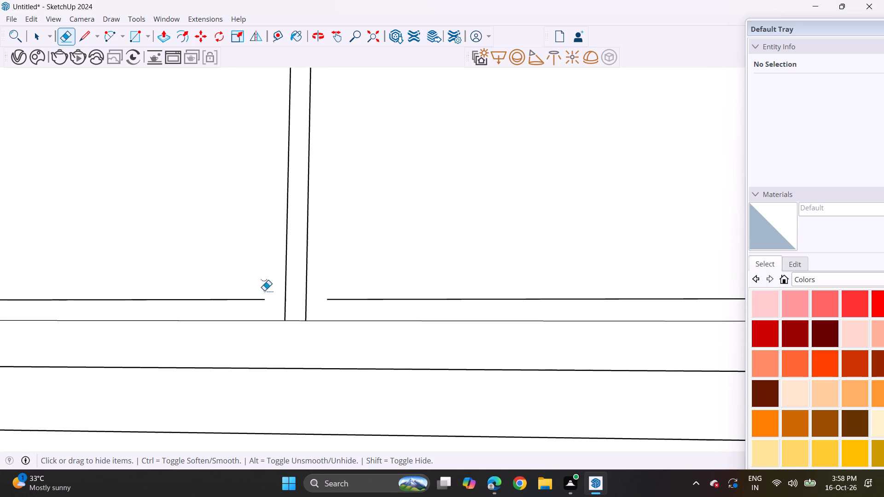
{"action": "left_click", "coordinate": [91, 38]}
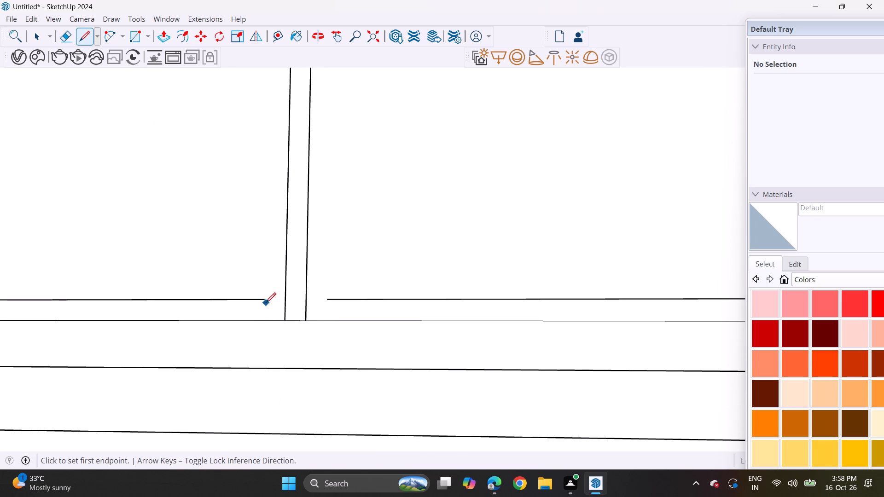
{"action": "left_click", "coordinate": [265, 301]}
{"action": "left_click", "coordinate": [286, 299]}
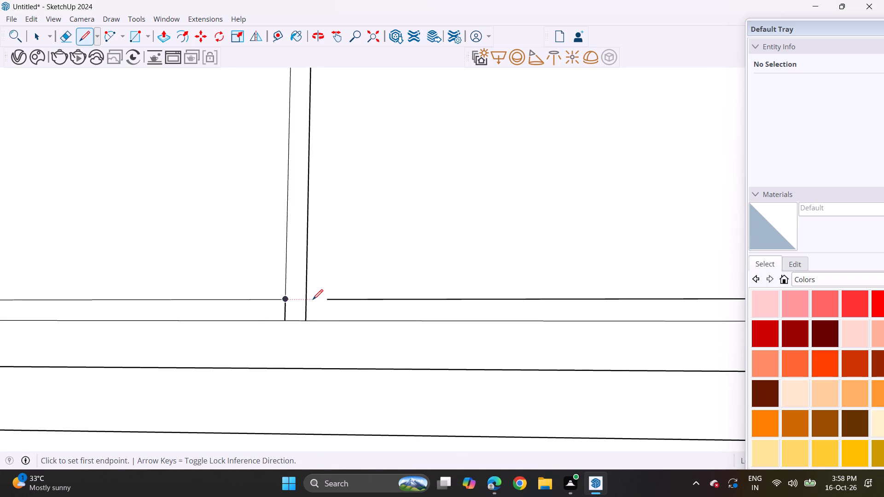
{"action": "left_click", "coordinate": [306, 300]}
{"action": "left_click", "coordinate": [331, 299]}
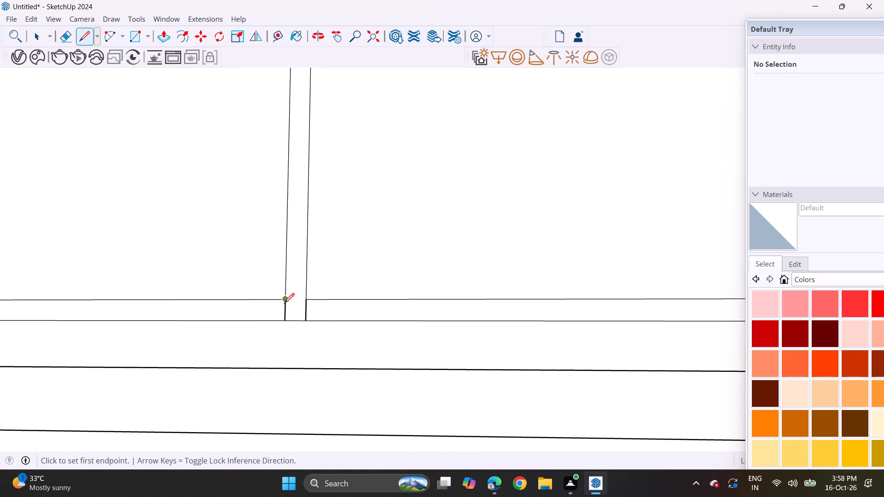
{"action": "left_click", "coordinate": [284, 303]}
{"action": "left_click", "coordinate": [286, 301]}
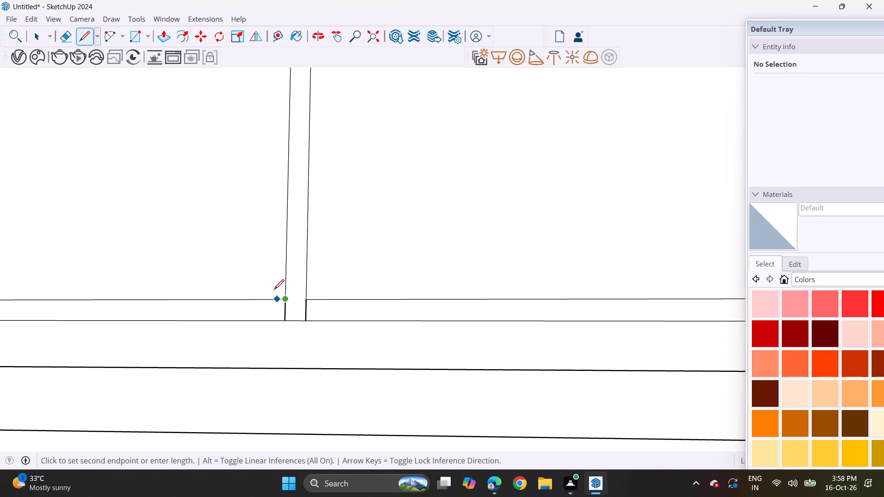
Erase the two short divider stubs below the extended offset lines at the foot of the niche-end divider.
{"action": "left_click", "coordinate": [71, 35]}
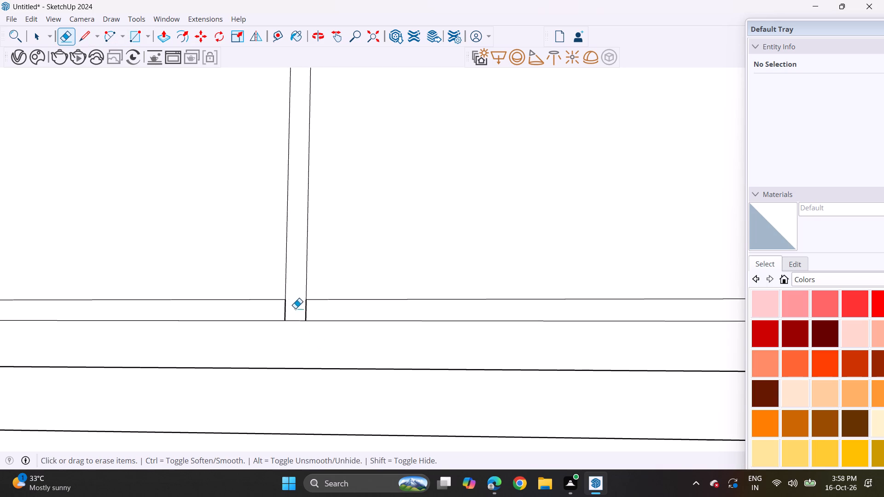
{"action": "left_click_drag", "start_coordinate": [305, 311], "coordinate": [311, 313]}
{"action": "left_click_drag", "start_coordinate": [296, 312], "coordinate": [285, 310]}
{"action": "scroll", "coordinate": [271, 311], "scroll_direction": "down", "scroll_amount": 10}
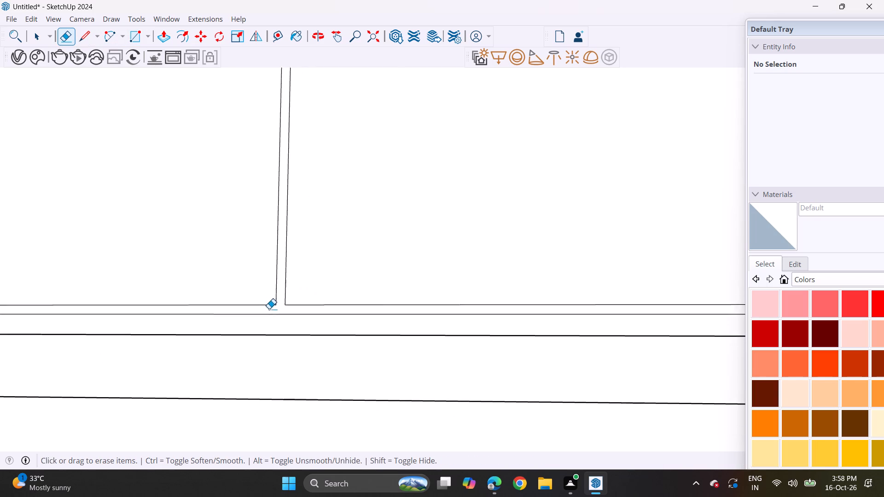
Draw a line joining the lower offset corners of the two middle panels across the foot of the middle divider.
{"action": "scroll", "coordinate": [269, 309], "scroll_direction": "down", "scroll_amount": 13}
{"action": "middle_click_drag", "start_coordinate": [240, 290], "coordinate": [563, 294], "text": "shift"}
{"action": "scroll", "coordinate": [318, 304], "scroll_direction": "up", "scroll_amount": 7}
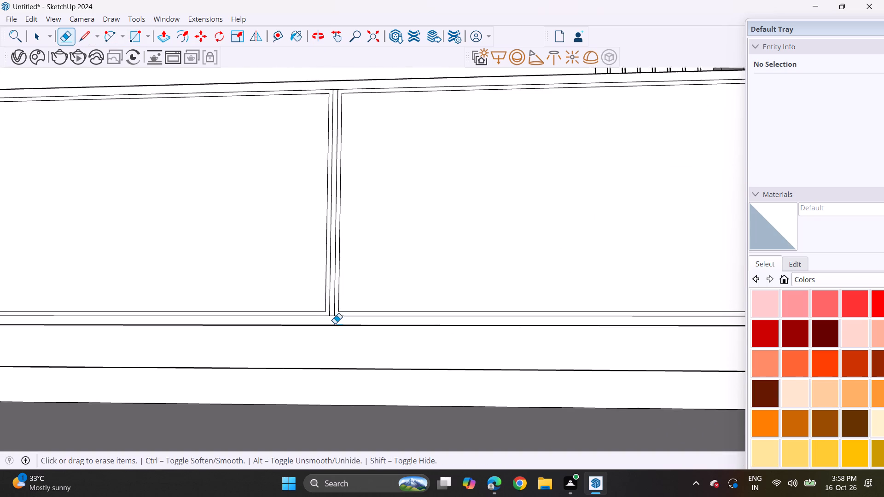
{"action": "scroll", "coordinate": [335, 324], "scroll_direction": "up", "scroll_amount": 8}
{"action": "left_click", "coordinate": [77, 34]}
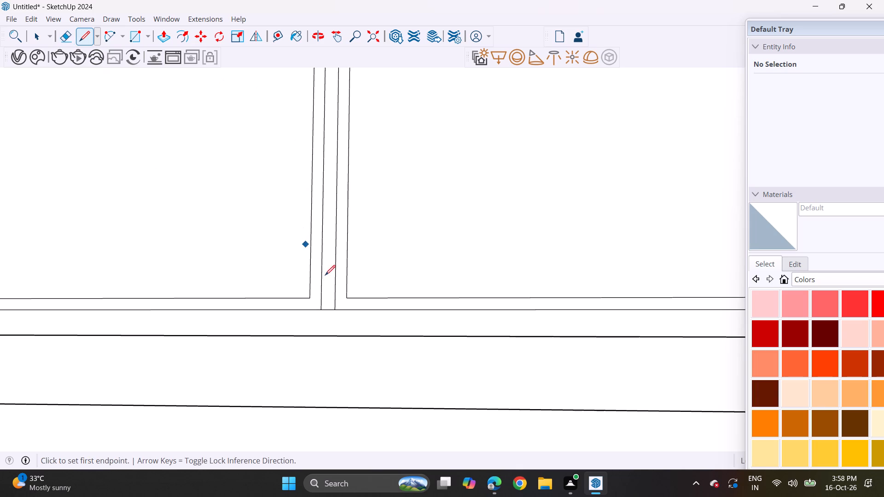
{"action": "left_click", "coordinate": [311, 300]}
{"action": "left_click", "coordinate": [350, 299]}
{"action": "scroll", "coordinate": [336, 296], "scroll_direction": "up", "scroll_amount": 3}
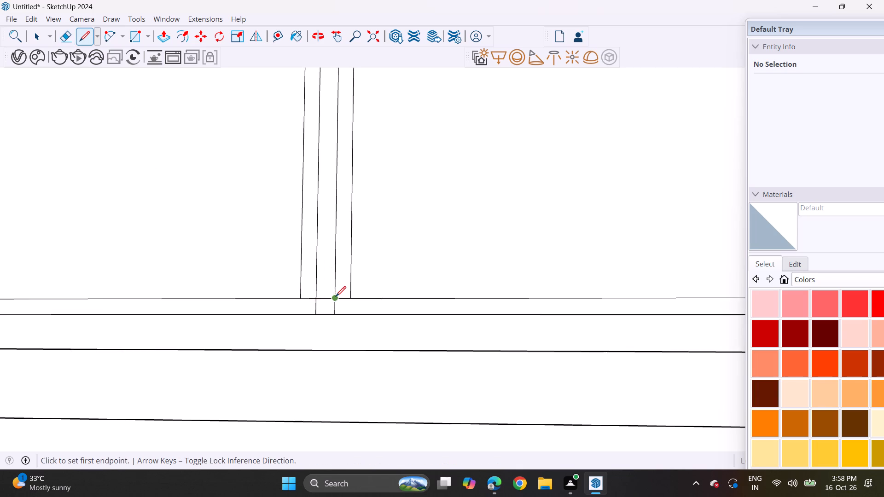
{"action": "scroll", "coordinate": [336, 296], "scroll_direction": "up", "scroll_amount": 9}
Erase the offset verticals beside the middle divider, plus the bridging segment between its lines and the two stubs below it.
{"action": "left_click", "coordinate": [62, 40]}
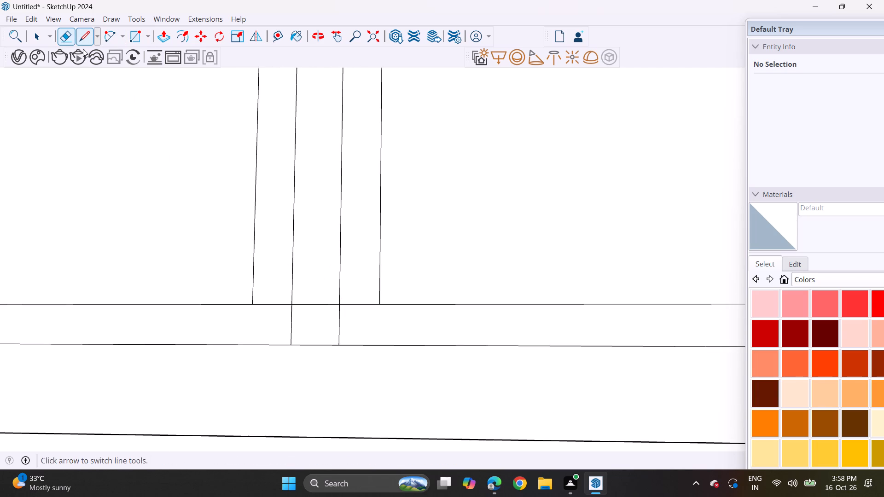
{"action": "left_click_drag", "start_coordinate": [263, 229], "coordinate": [233, 231]}
{"action": "left_click_drag", "start_coordinate": [365, 236], "coordinate": [398, 241]}
{"action": "left_click_drag", "start_coordinate": [310, 291], "coordinate": [312, 303]}
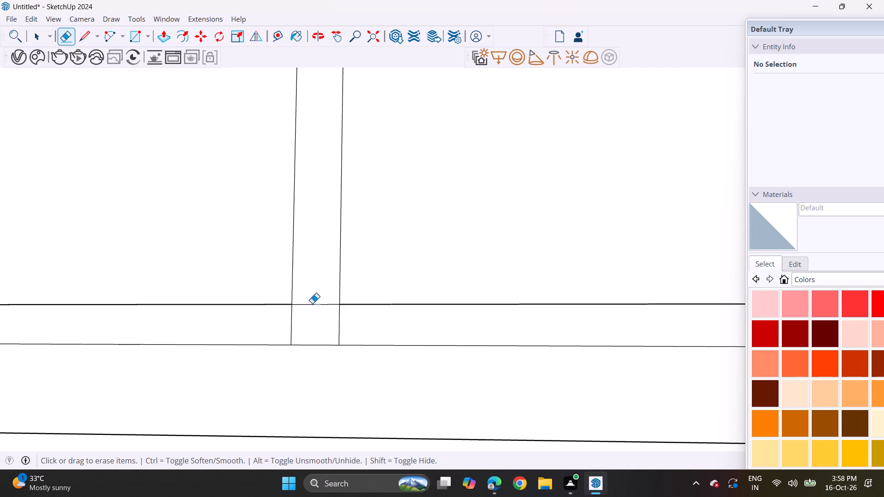
{"action": "left_click_drag", "start_coordinate": [312, 303], "coordinate": [314, 313]}
{"action": "left_click_drag", "start_coordinate": [328, 305], "coordinate": [353, 320]}
{"action": "left_click_drag", "start_coordinate": [312, 326], "coordinate": [277, 330]}
{"action": "scroll", "coordinate": [259, 296], "scroll_direction": "down", "scroll_amount": 8}
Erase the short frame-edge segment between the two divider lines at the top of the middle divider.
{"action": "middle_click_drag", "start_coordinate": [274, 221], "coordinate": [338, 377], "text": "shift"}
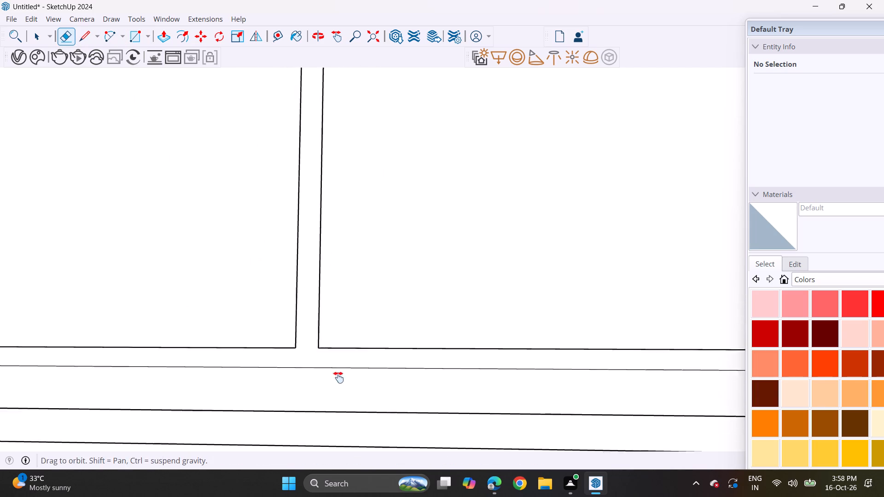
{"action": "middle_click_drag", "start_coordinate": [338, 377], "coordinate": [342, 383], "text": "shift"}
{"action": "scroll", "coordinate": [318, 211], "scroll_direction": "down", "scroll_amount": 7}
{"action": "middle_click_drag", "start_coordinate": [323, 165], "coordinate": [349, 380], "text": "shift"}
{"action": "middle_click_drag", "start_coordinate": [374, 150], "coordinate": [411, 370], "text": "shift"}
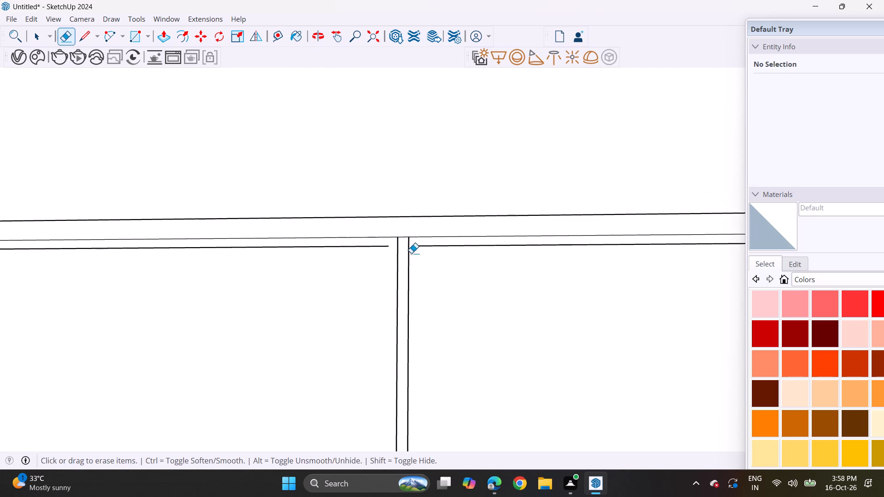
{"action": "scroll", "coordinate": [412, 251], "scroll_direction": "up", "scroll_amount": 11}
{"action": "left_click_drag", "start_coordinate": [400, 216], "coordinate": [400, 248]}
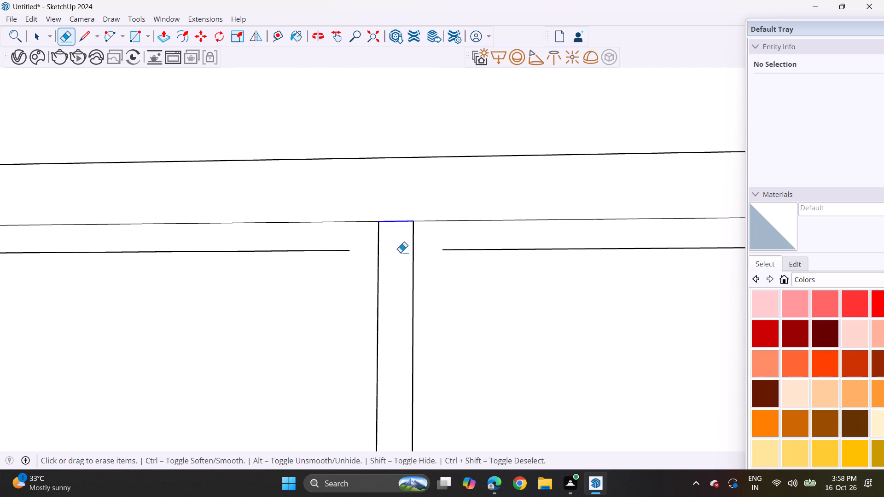
Draw a line joining the ends of the upper offset lines across the top of the middle divider.
{"action": "scroll", "coordinate": [323, 271], "scroll_direction": "down", "scroll_amount": 2}
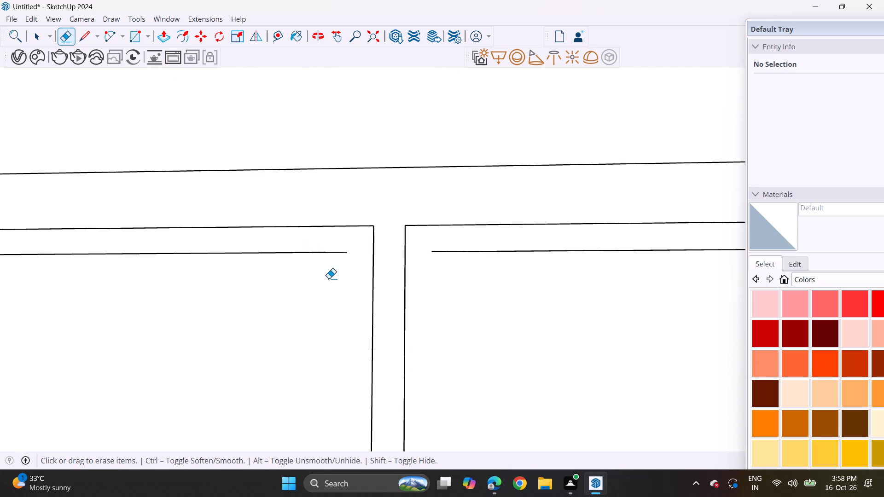
{"action": "scroll", "coordinate": [329, 278], "scroll_direction": "down", "scroll_amount": 18}
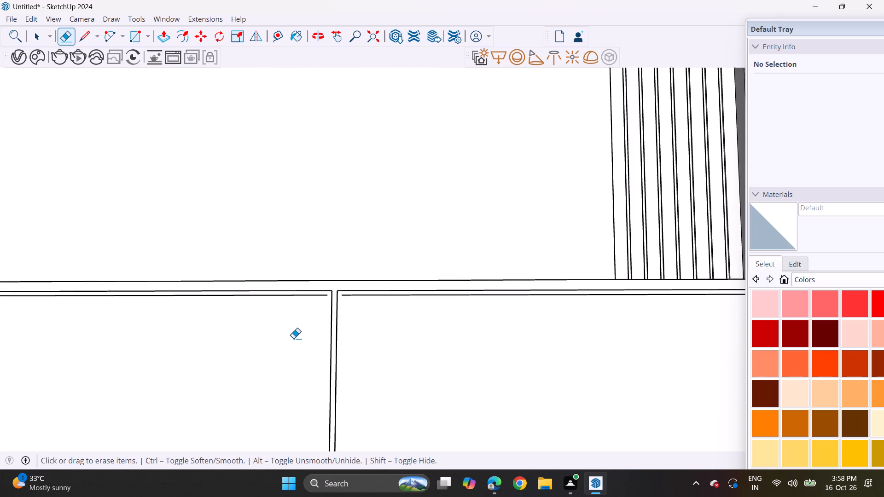
{"action": "middle_click_drag", "start_coordinate": [293, 338], "coordinate": [349, 307]}
{"action": "scroll", "coordinate": [384, 270], "scroll_direction": "up", "scroll_amount": 13}
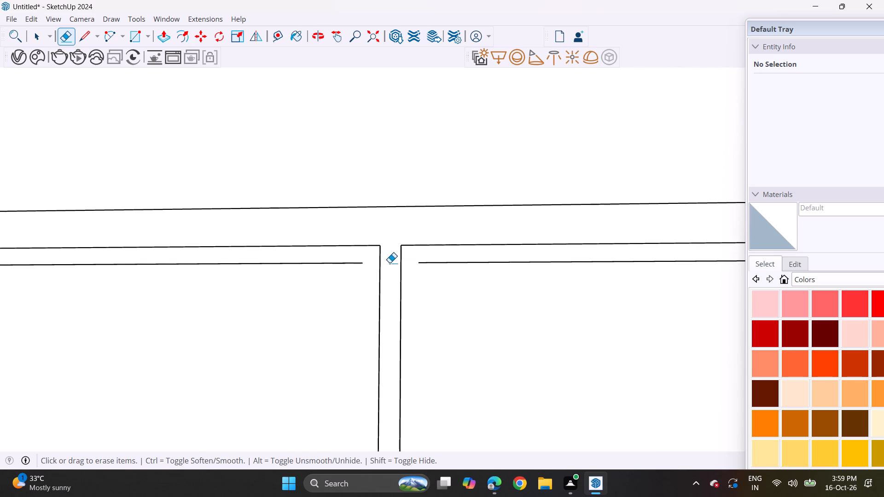
{"action": "scroll", "coordinate": [390, 263], "scroll_direction": "up", "scroll_amount": 5}
{"action": "left_click", "coordinate": [91, 30]}
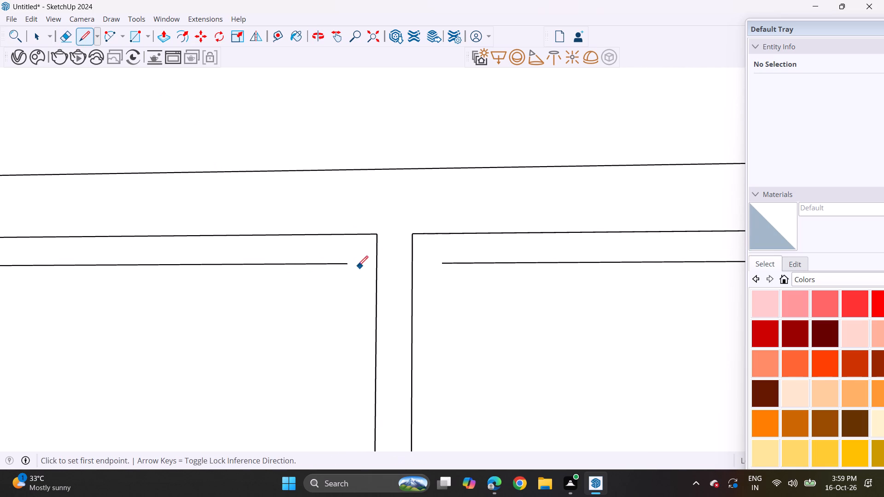
{"action": "left_click", "coordinate": [347, 265]}
{"action": "left_click", "coordinate": [442, 266]}
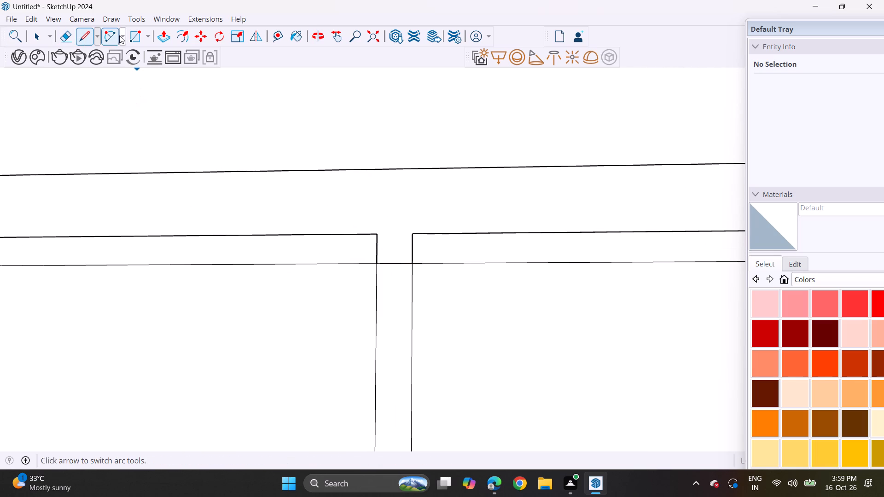
Erase the two divider stubs above the new line and the bridging segment between the middle divider's lines.
{"action": "left_click", "coordinate": [63, 35]}
{"action": "left_click_drag", "start_coordinate": [390, 247], "coordinate": [374, 247]}
{"action": "left_click_drag", "start_coordinate": [400, 249], "coordinate": [429, 254]}
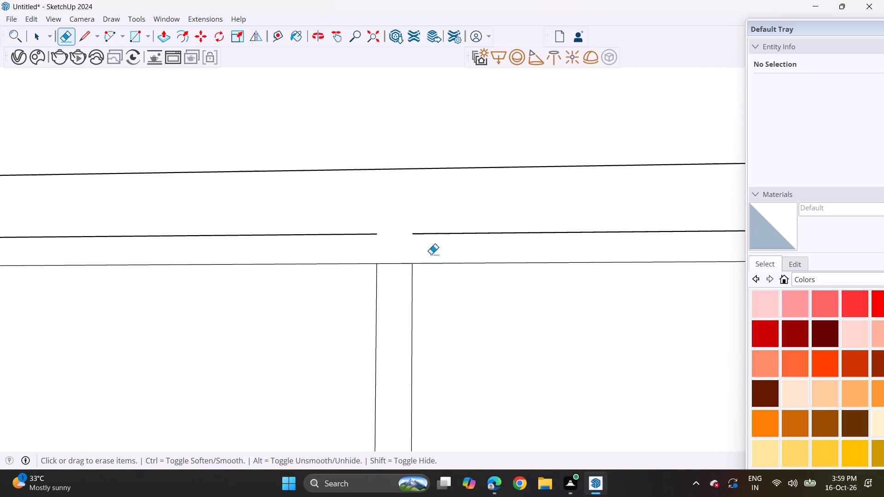
{"action": "left_click_drag", "start_coordinate": [392, 253], "coordinate": [399, 288]}
{"action": "scroll", "coordinate": [380, 238], "scroll_direction": "down", "scroll_amount": 2}
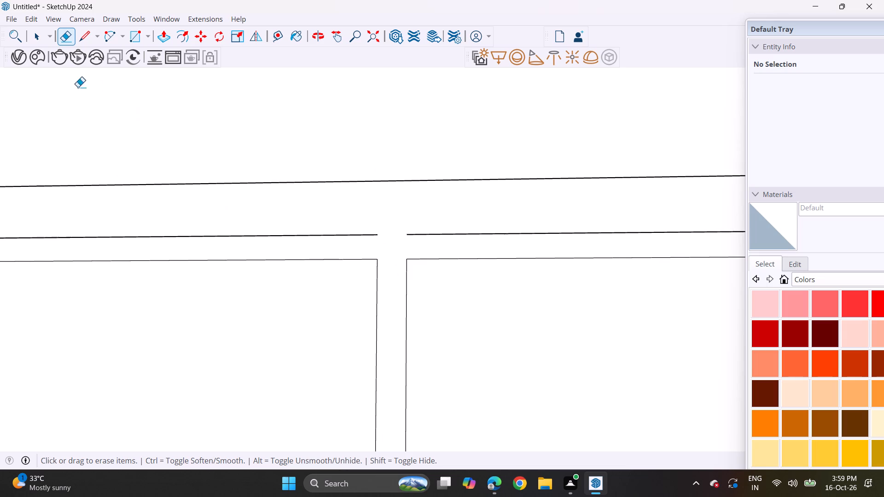
Draw a line closing the gap in the upper frame edge above the middle divider.
{"action": "left_click_drag", "start_coordinate": [81, 43], "coordinate": [92, 49]}
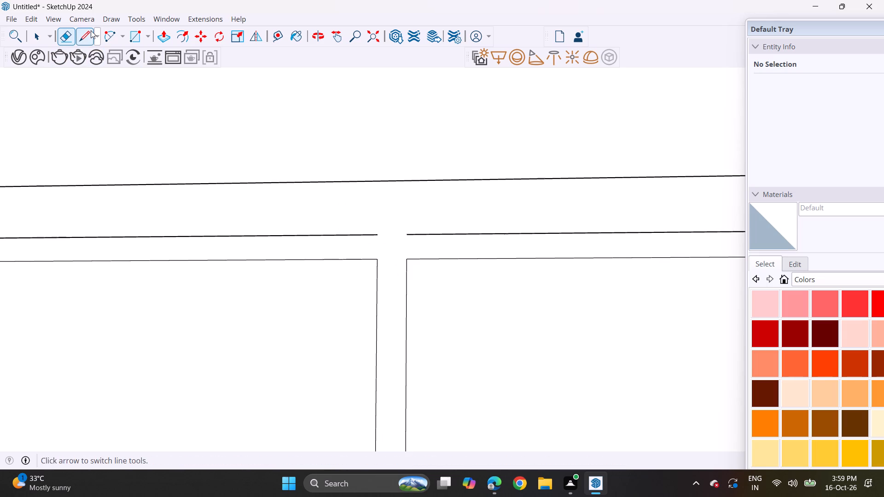
{"action": "left_click", "coordinate": [91, 30]}
{"action": "left_click_drag", "start_coordinate": [374, 238], "coordinate": [378, 239]}
{"action": "left_click", "coordinate": [410, 238]}
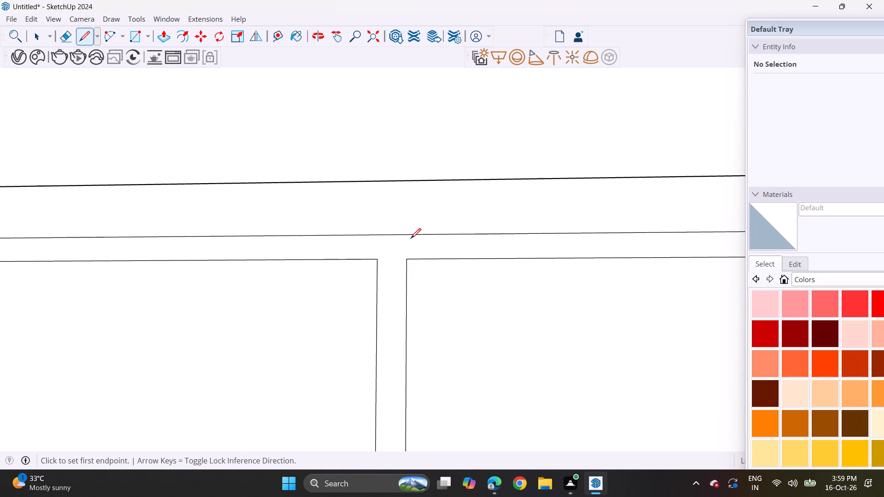
Draw a line joining the upper offset corners across the top of the divider farthest from the niche.
{"action": "scroll", "coordinate": [447, 278], "scroll_direction": "down", "scroll_amount": 8}
{"action": "middle_click_drag", "start_coordinate": [163, 374], "coordinate": [495, 347], "text": "shift"}
{"action": "middle_click_drag", "start_coordinate": [225, 327], "coordinate": [663, 254], "text": "shift"}
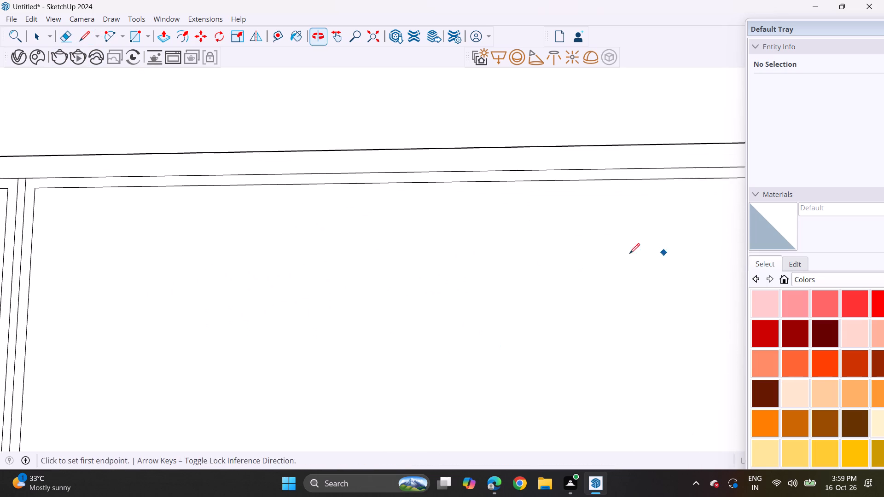
{"action": "middle_click_drag", "start_coordinate": [111, 255], "coordinate": [425, 295], "text": "shift"}
{"action": "scroll", "coordinate": [338, 234], "scroll_direction": "up", "scroll_amount": 8}
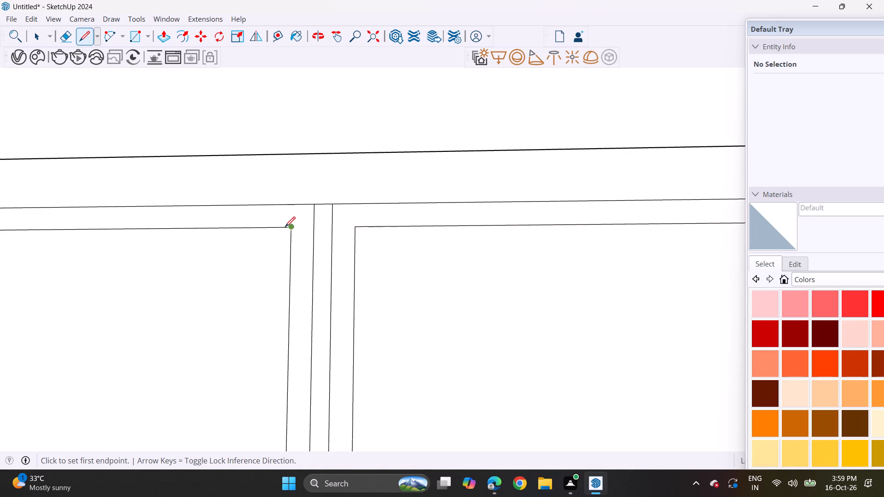
{"action": "left_click", "coordinate": [292, 229]}
{"action": "left_click", "coordinate": [354, 230]}
Erase this divider's two stubs above the new line and the offset vertical on its side away from the niche.
{"action": "left_click_drag", "start_coordinate": [60, 35], "coordinate": [64, 37]}
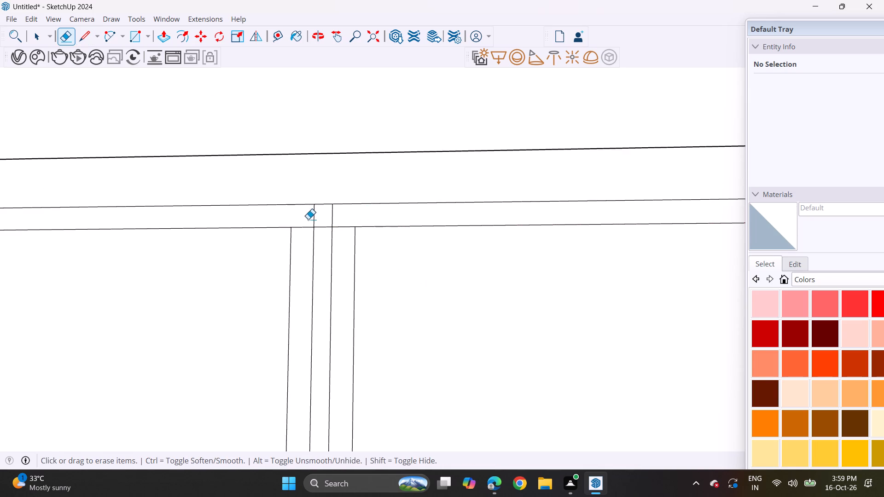
{"action": "left_click_drag", "start_coordinate": [308, 219], "coordinate": [394, 212]}
{"action": "left_click_drag", "start_coordinate": [289, 250], "coordinate": [279, 264]}
{"action": "left_click_drag", "start_coordinate": [291, 263], "coordinate": [285, 274]}
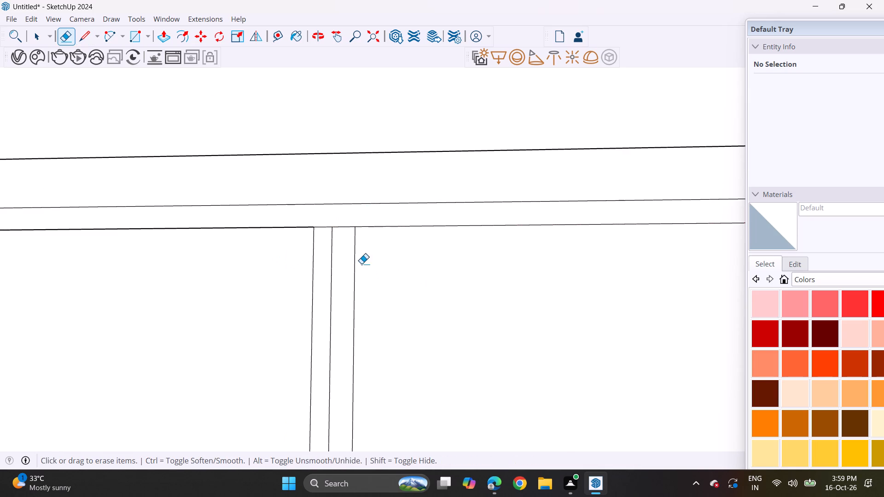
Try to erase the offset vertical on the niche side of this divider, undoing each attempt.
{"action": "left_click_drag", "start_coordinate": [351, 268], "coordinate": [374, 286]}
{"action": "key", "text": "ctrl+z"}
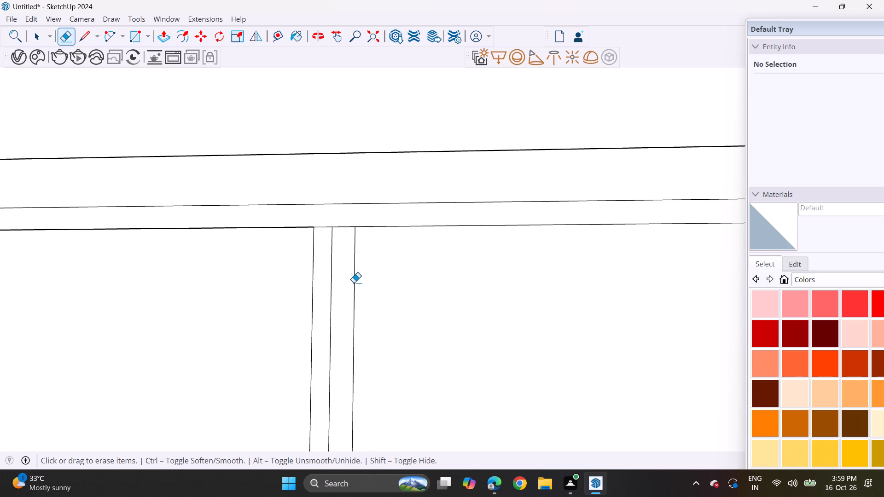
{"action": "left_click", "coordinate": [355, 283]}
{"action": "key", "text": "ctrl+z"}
Erase the short bridging segment between the two lines at the top of the divider farthest from the niche.
{"action": "scroll", "coordinate": [355, 270], "scroll_direction": "up", "scroll_amount": 3}
{"action": "scroll", "coordinate": [353, 225], "scroll_direction": "up", "scroll_amount": 4}
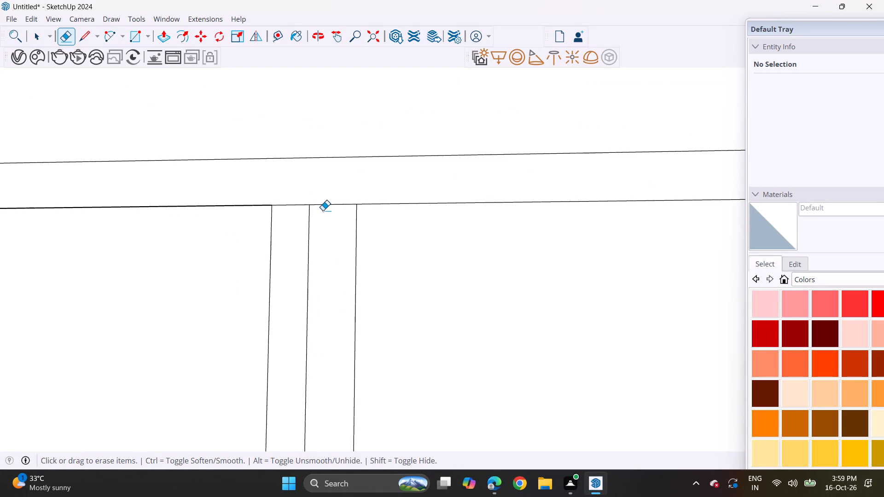
{"action": "left_click_drag", "start_coordinate": [297, 193], "coordinate": [300, 216]}
{"action": "scroll", "coordinate": [302, 232], "scroll_direction": "down", "scroll_amount": 6}
{"action": "key", "text": "space"}
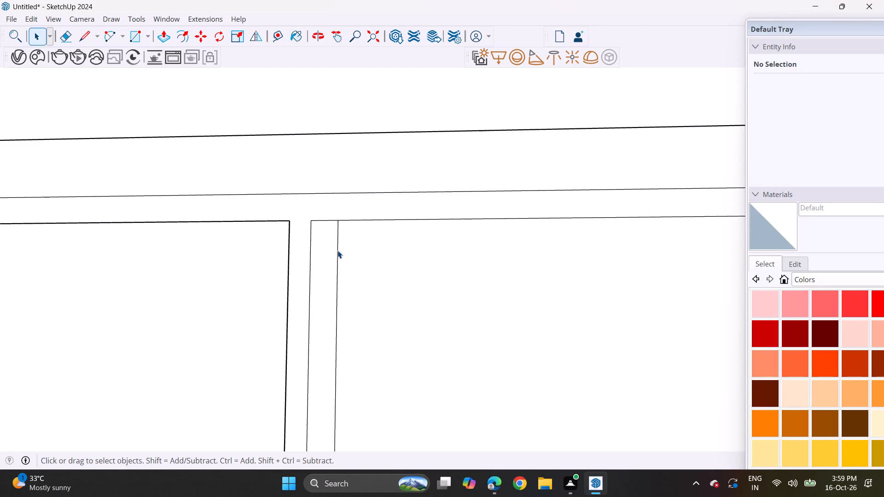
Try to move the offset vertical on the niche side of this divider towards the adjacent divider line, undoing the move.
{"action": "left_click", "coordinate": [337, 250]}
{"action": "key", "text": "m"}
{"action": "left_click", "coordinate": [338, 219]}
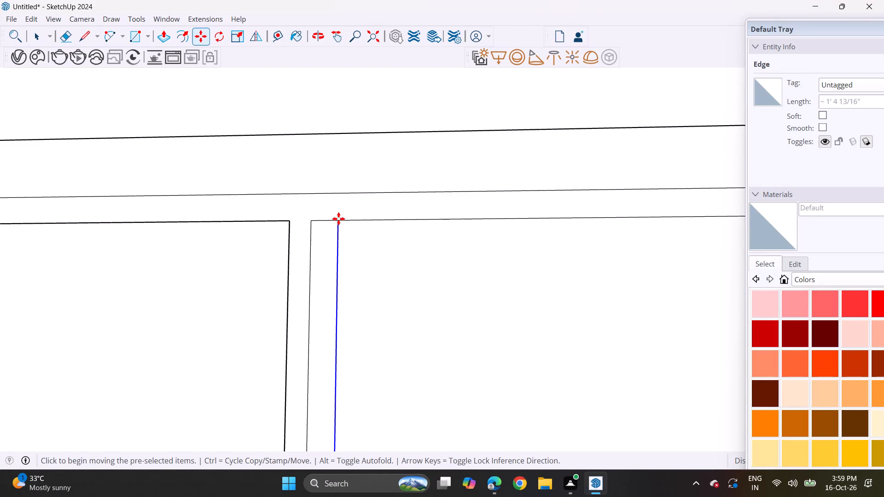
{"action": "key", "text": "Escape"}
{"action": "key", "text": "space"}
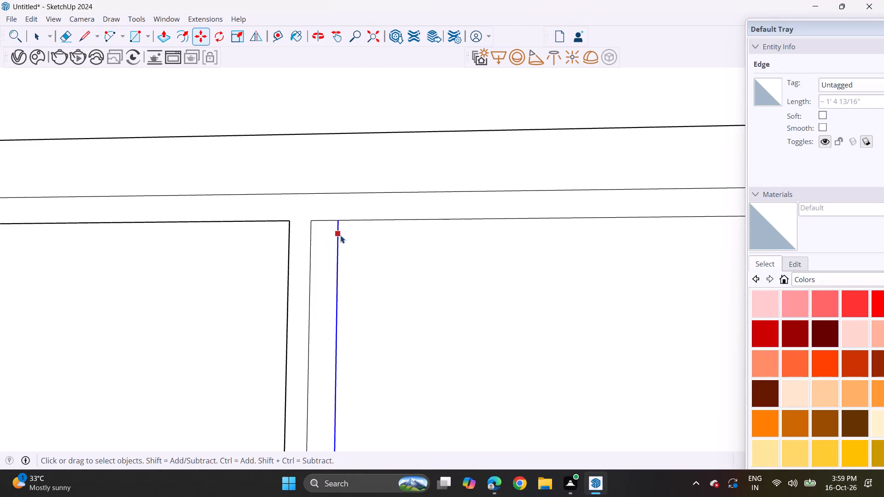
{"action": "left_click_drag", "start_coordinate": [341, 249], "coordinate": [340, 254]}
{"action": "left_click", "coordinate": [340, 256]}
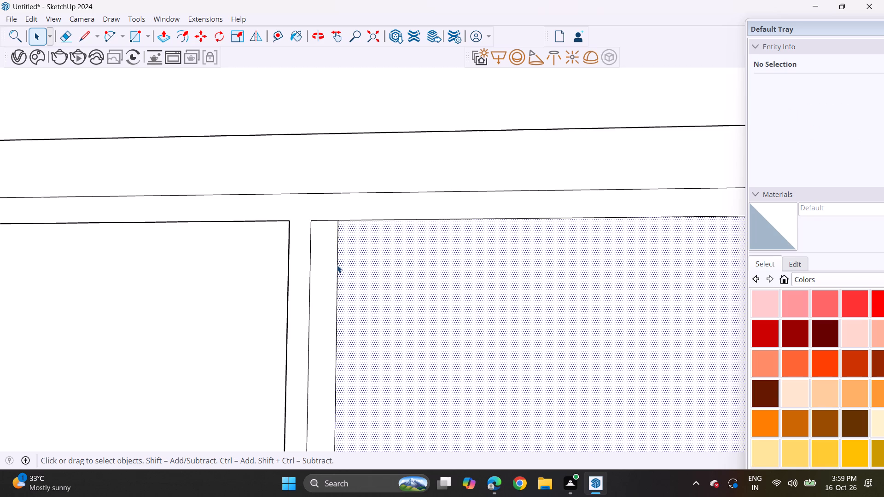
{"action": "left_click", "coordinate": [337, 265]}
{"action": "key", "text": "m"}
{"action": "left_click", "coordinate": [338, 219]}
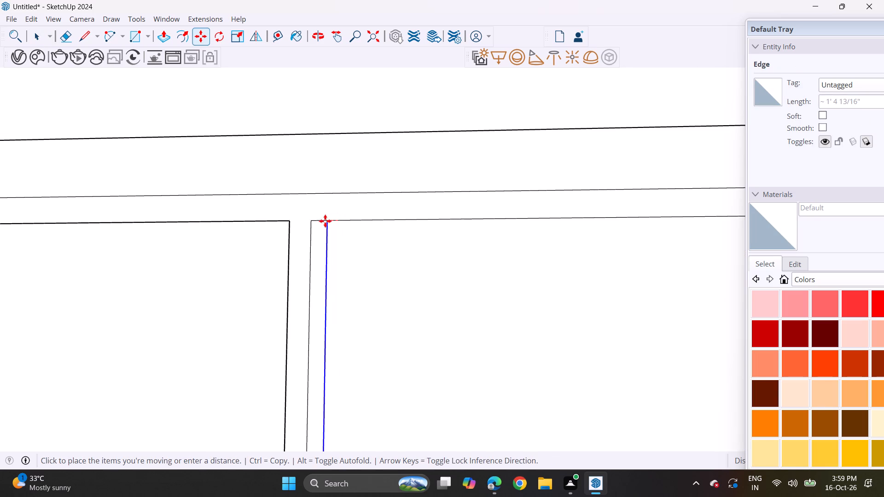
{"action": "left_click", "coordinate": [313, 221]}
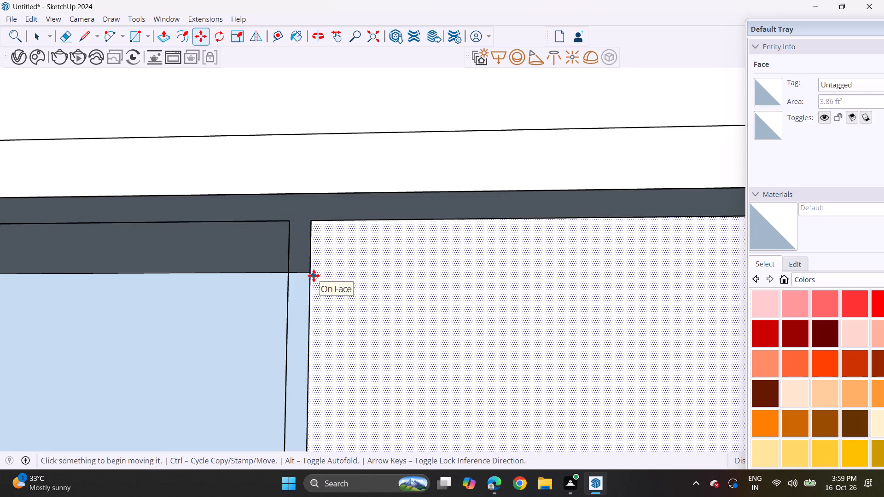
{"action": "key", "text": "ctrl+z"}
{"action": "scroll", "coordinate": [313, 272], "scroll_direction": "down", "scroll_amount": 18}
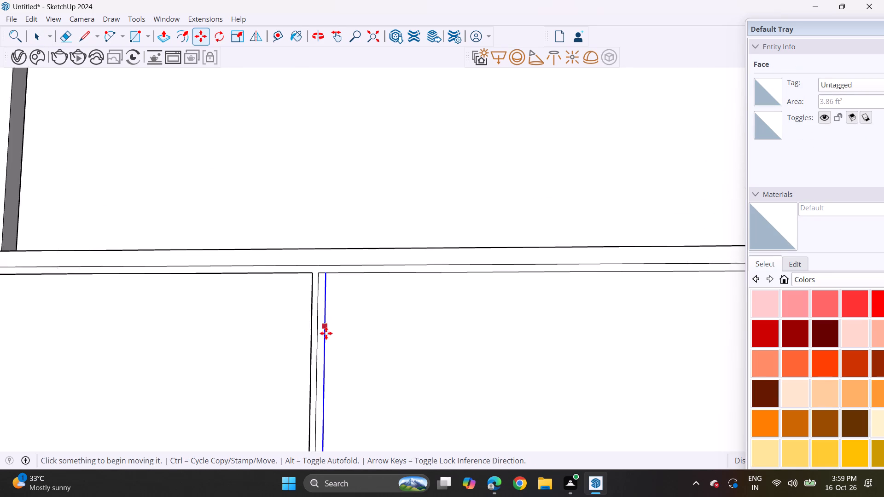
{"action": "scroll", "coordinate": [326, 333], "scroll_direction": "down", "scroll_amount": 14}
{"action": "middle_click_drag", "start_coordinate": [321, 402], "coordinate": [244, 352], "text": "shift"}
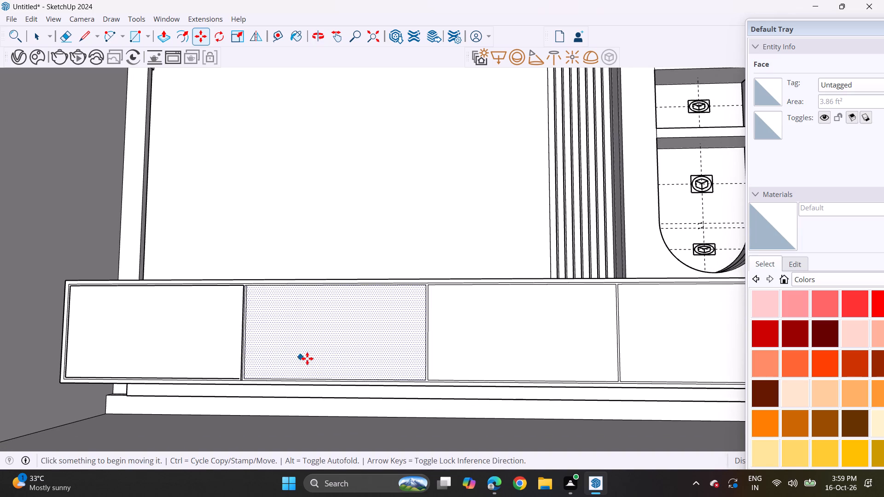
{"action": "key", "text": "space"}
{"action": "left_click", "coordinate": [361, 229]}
Draw a line extending the end panel's bottom edge across to the vertical of the divider farthest from the niche.
{"action": "scroll", "coordinate": [262, 271], "scroll_direction": "up", "scroll_amount": 4}
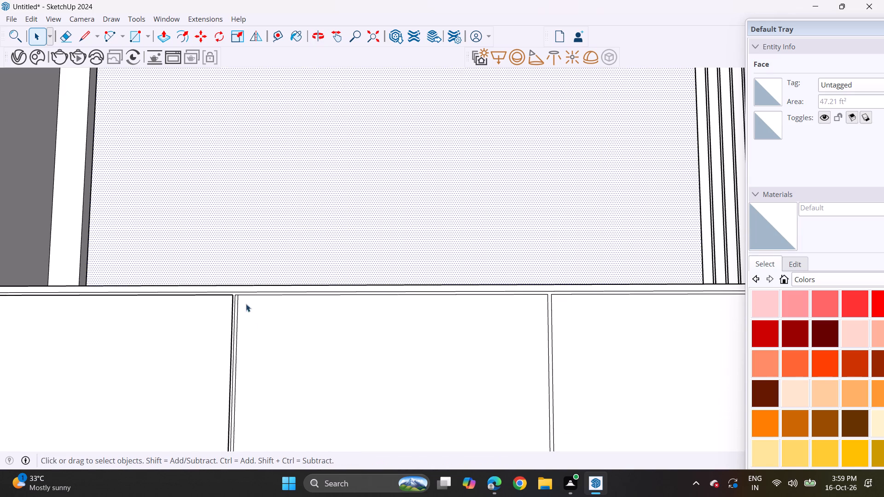
{"action": "middle_click_drag", "start_coordinate": [248, 376], "coordinate": [290, 279]}
{"action": "scroll", "coordinate": [248, 376], "scroll_direction": "up", "scroll_amount": 14}
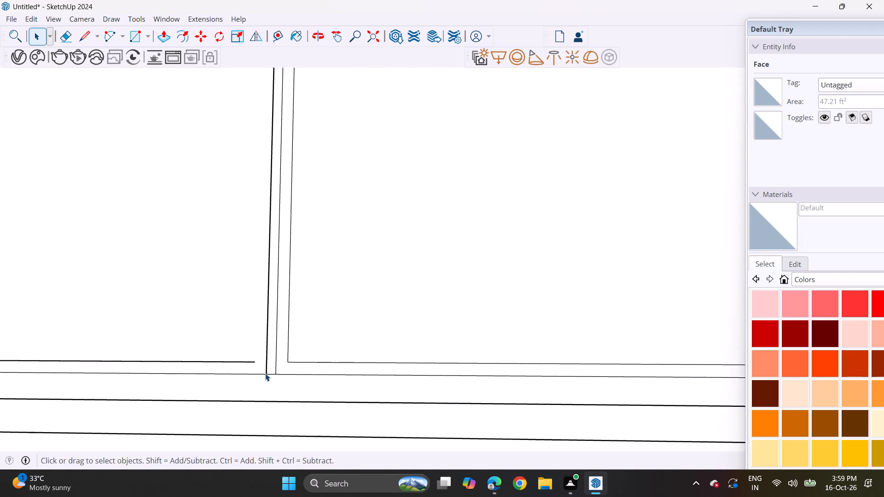
{"action": "scroll", "coordinate": [264, 370], "scroll_direction": "up", "scroll_amount": 13}
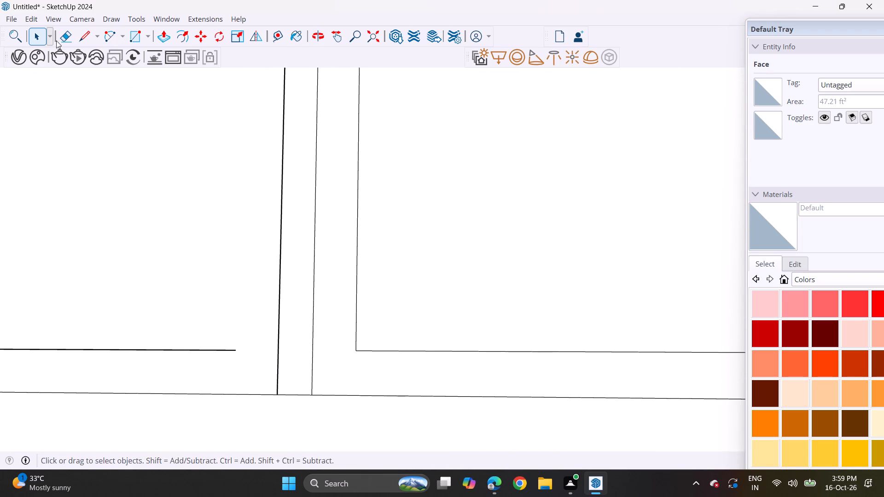
{"action": "left_click", "coordinate": [77, 39]}
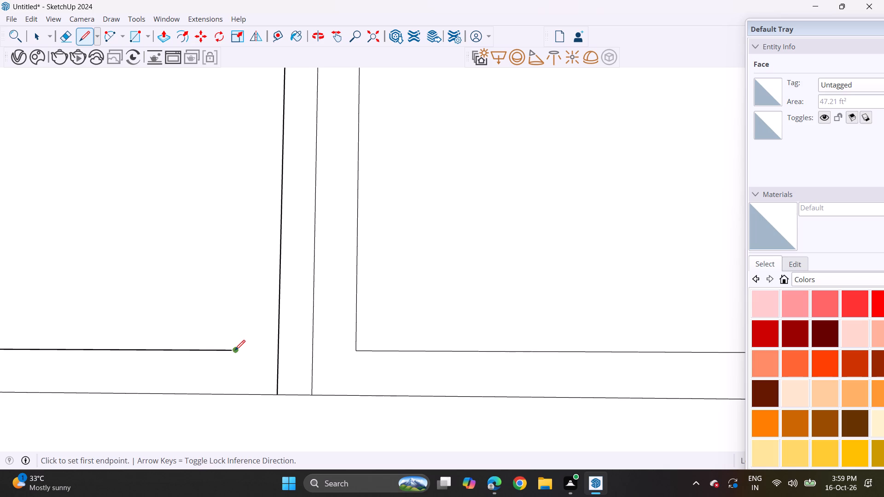
{"action": "left_click", "coordinate": [235, 350]}
{"action": "left_click", "coordinate": [279, 356]}
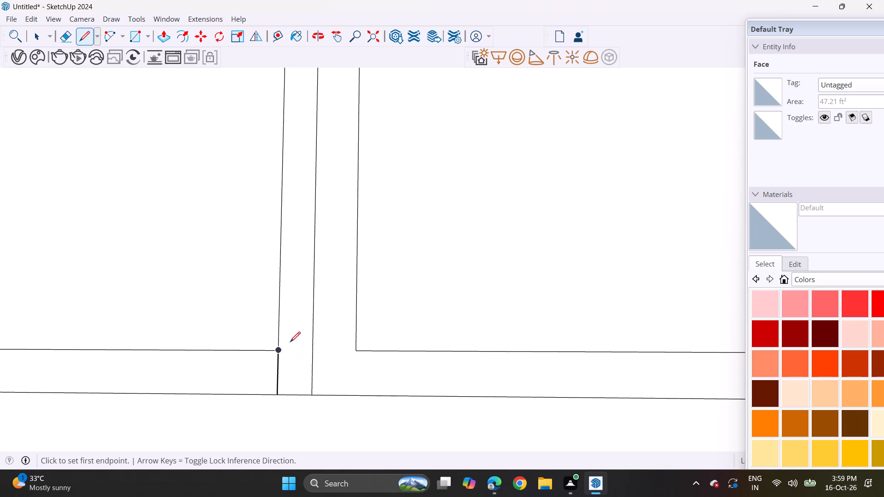
Erase this divider's extra middle vertical, the stub below the new bottom line, and the leftover short segment across its top.
{"action": "scroll", "coordinate": [290, 342], "scroll_direction": "down", "scroll_amount": 13}
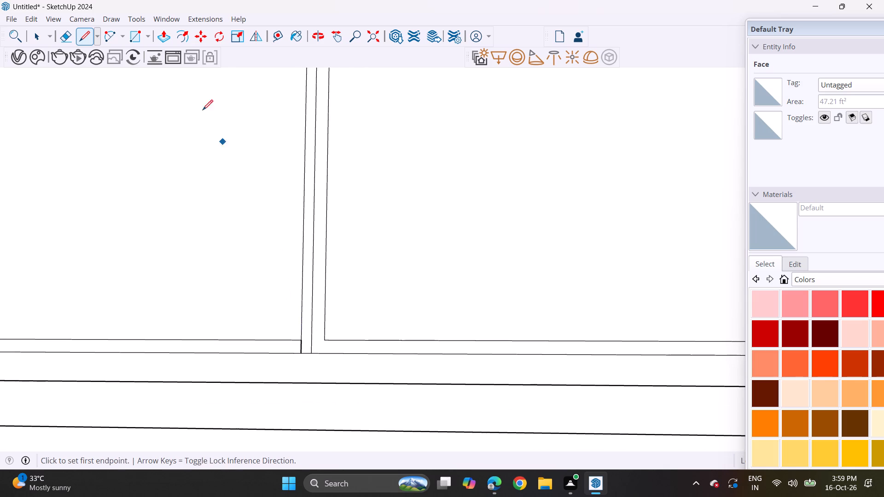
{"action": "left_click", "coordinate": [65, 34]}
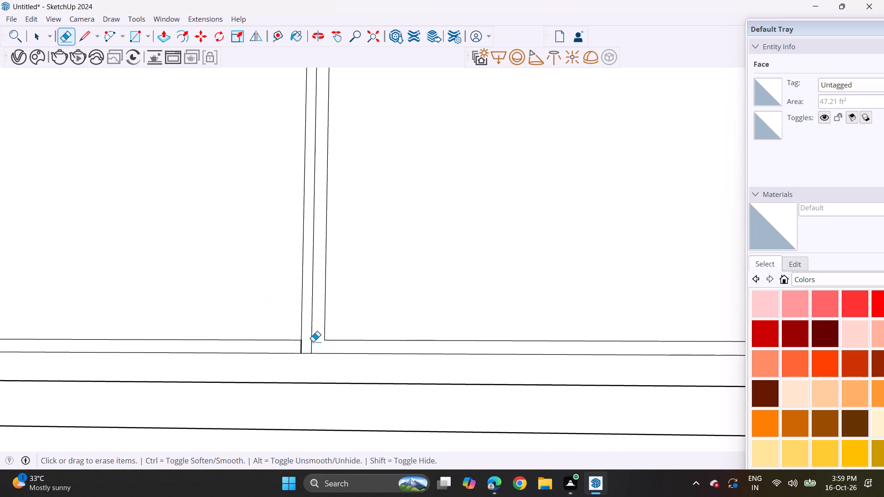
{"action": "left_click", "coordinate": [313, 341]}
{"action": "left_click", "coordinate": [300, 347]}
{"action": "scroll", "coordinate": [308, 338], "scroll_direction": "down", "scroll_amount": 9}
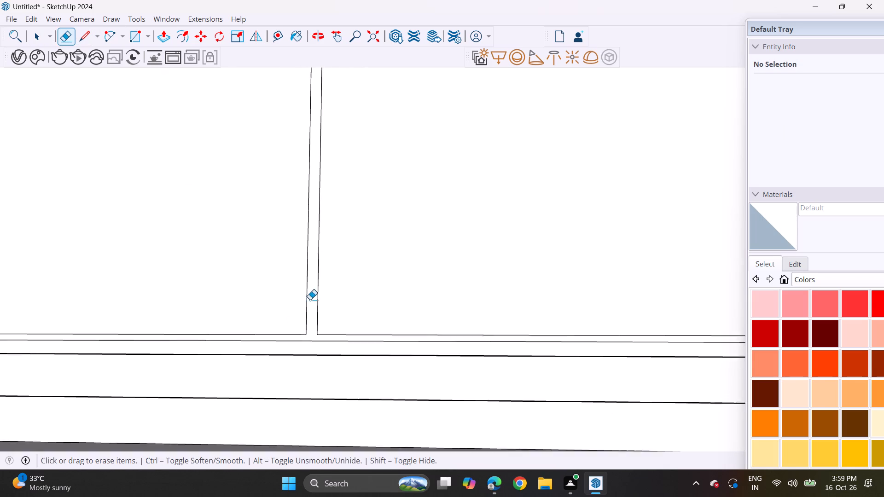
{"action": "middle_click_drag", "start_coordinate": [316, 175], "coordinate": [340, 398], "text": "shift"}
{"action": "scroll", "coordinate": [344, 254], "scroll_direction": "up", "scroll_amount": 7}
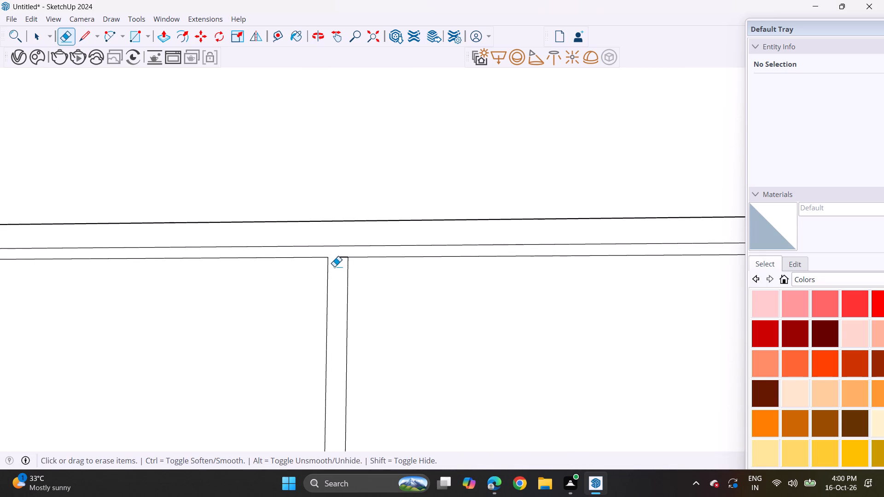
{"action": "left_click", "coordinate": [337, 257]}
{"action": "scroll", "coordinate": [337, 274], "scroll_direction": "down", "scroll_amount": 3}
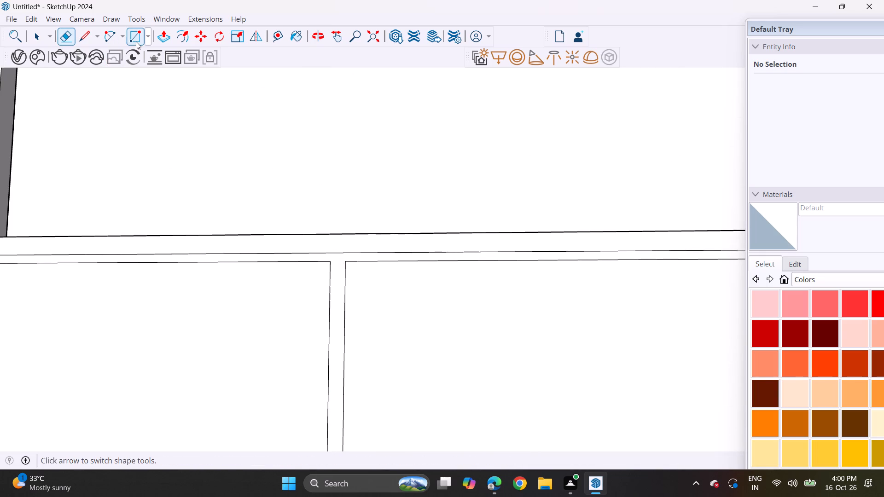
Push/Pull the connected frame face around and between the four front panels slightly.
{"action": "left_click", "coordinate": [165, 42]}
{"action": "left_click", "coordinate": [337, 343]}
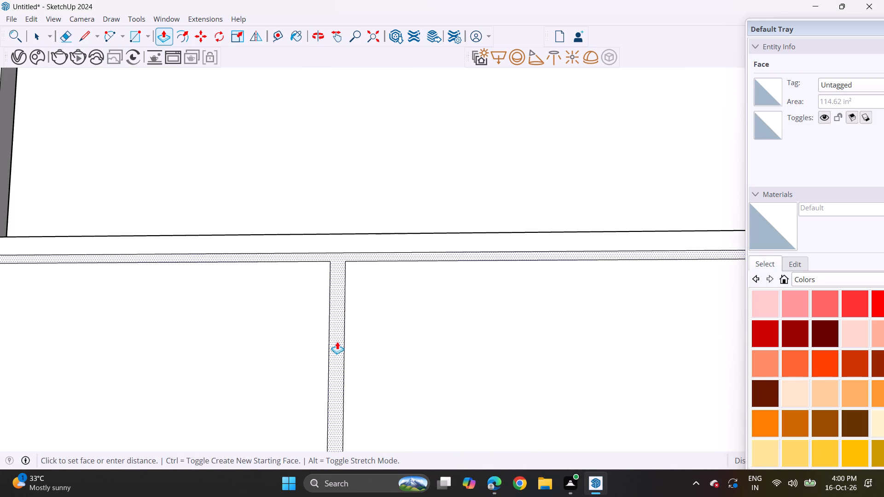
{"action": "left_click", "coordinate": [337, 337]}
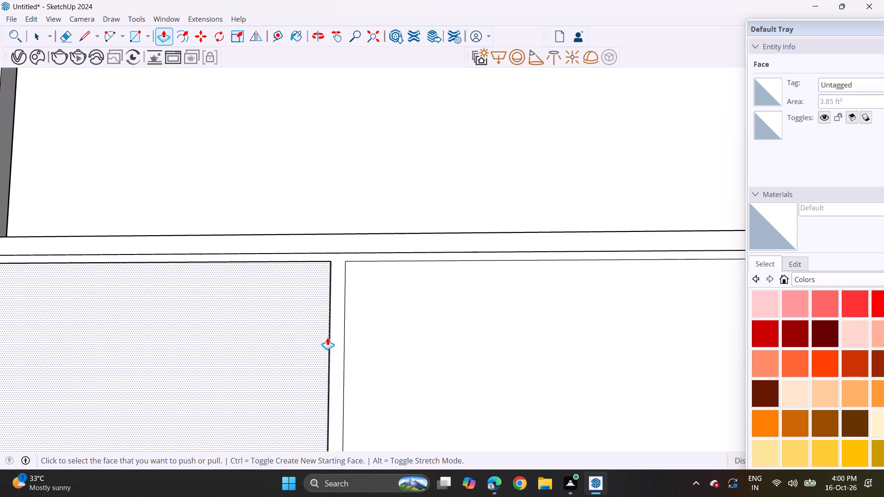
{"action": "scroll", "coordinate": [385, 315], "scroll_direction": "down", "scroll_amount": 20}
{"action": "scroll", "coordinate": [385, 315], "scroll_direction": "down", "scroll_amount": 3}
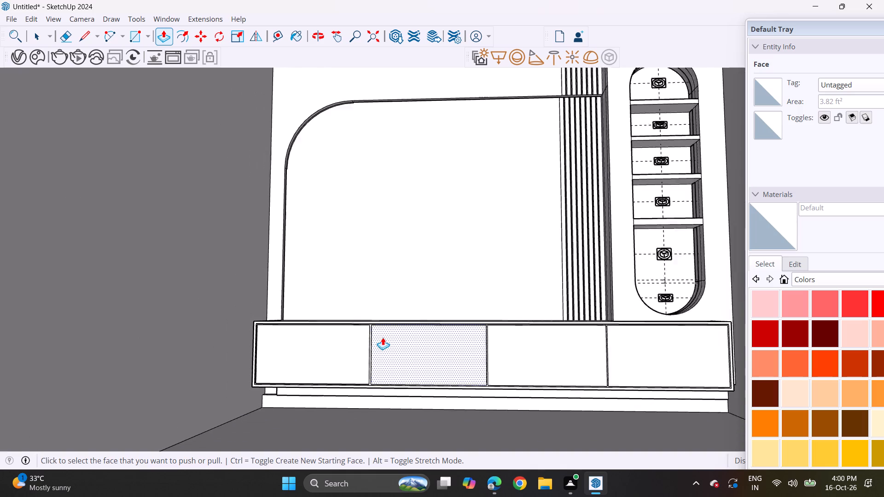
{"action": "key", "text": "space"}
{"action": "left_click", "coordinate": [445, 291]}
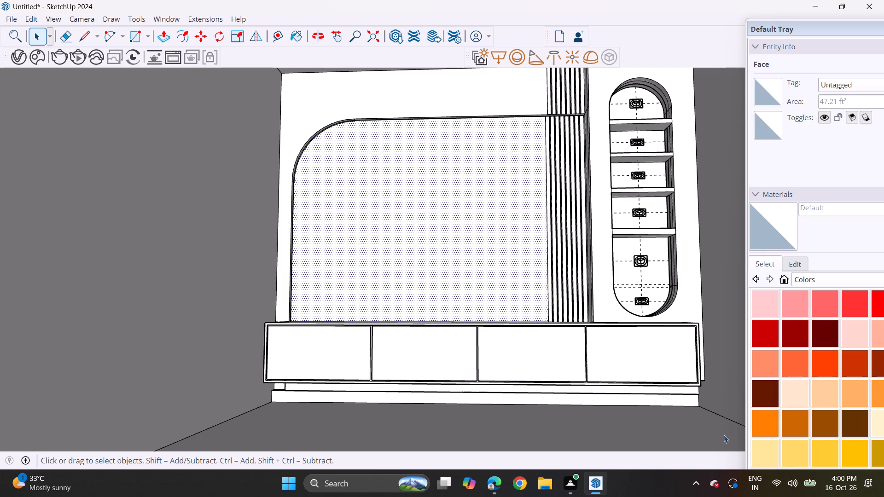
Reposition the Default Tray so its full width, including the Materials section, is on screen.
{"action": "left_click_drag", "start_coordinate": [785, 30], "coordinate": [748, 22]}
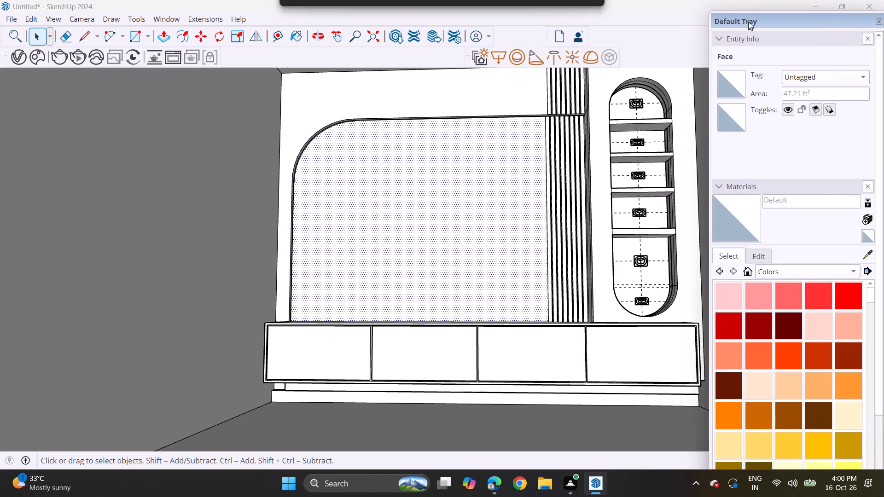
{"action": "left_click_drag", "start_coordinate": [748, 22], "coordinate": [755, 0]}
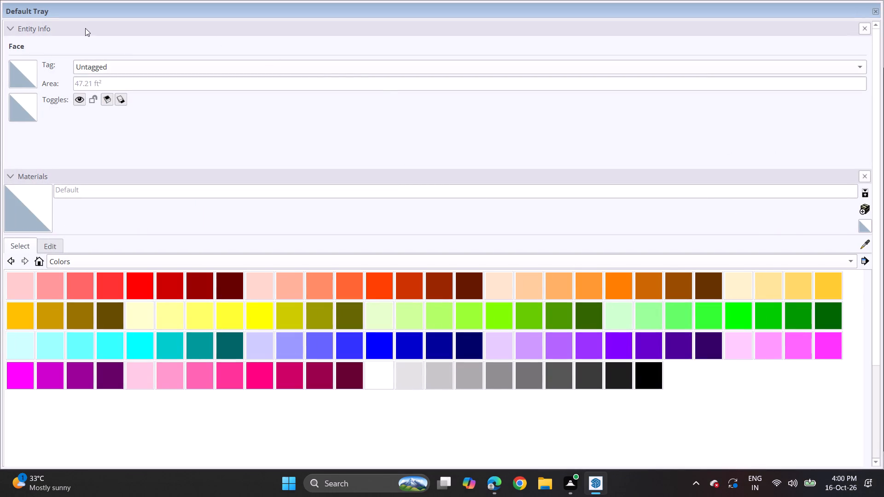
{"action": "left_click_drag", "start_coordinate": [5, 10], "coordinate": [52, 13]}
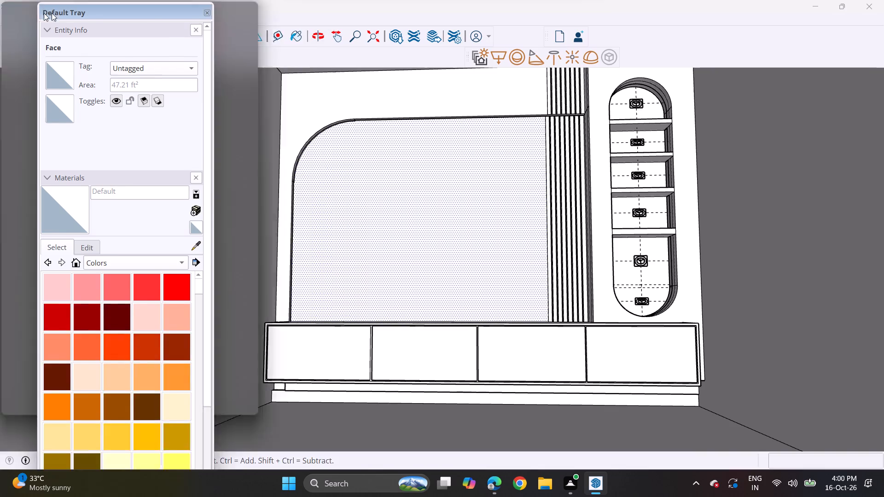
{"action": "left_click_drag", "start_coordinate": [52, 13], "coordinate": [173, 23]}
{"action": "left_click_drag", "start_coordinate": [174, 21], "coordinate": [672, 12]}
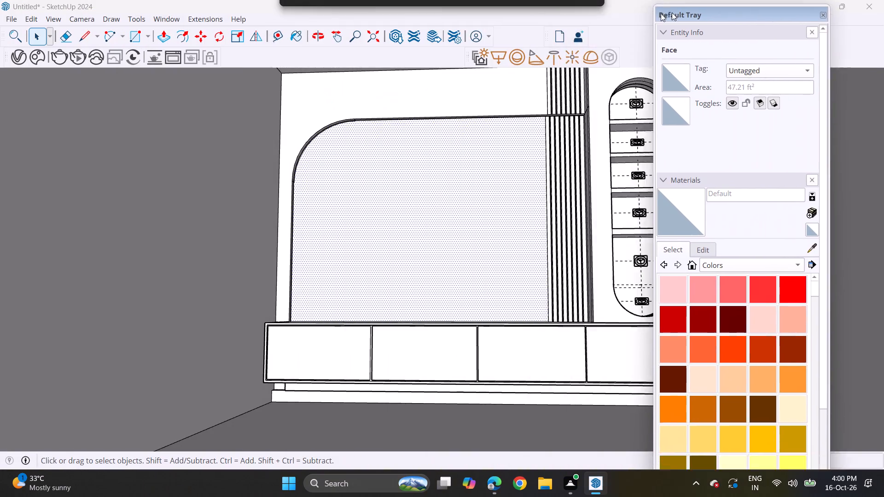
{"action": "left_click_drag", "start_coordinate": [672, 12], "coordinate": [734, 6]}
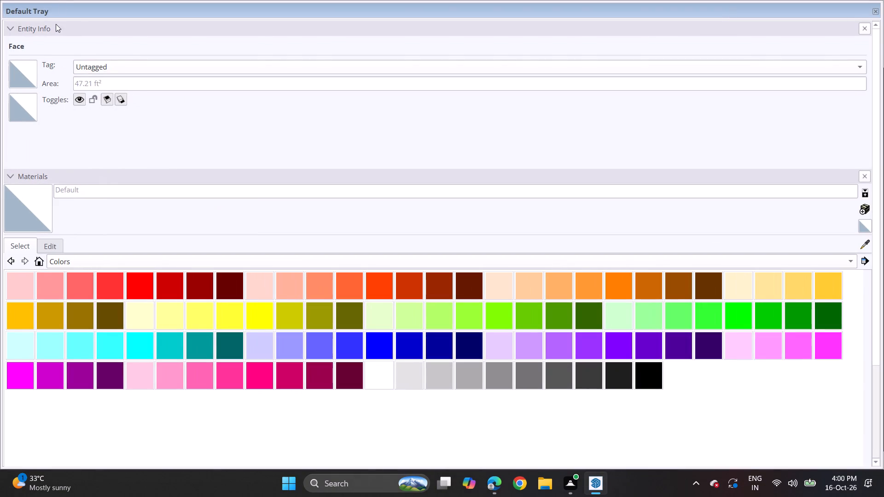
{"action": "left_click_drag", "start_coordinate": [20, 6], "coordinate": [96, 10]}
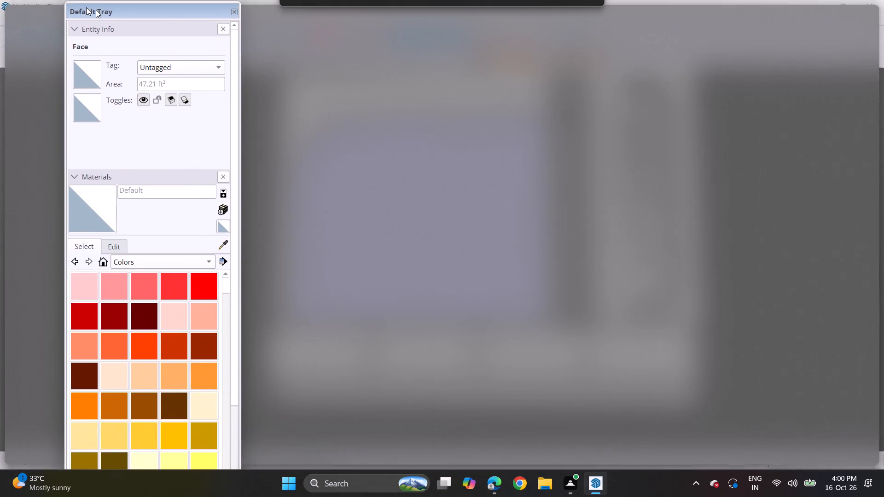
{"action": "left_click_drag", "start_coordinate": [96, 10], "coordinate": [669, 37]}
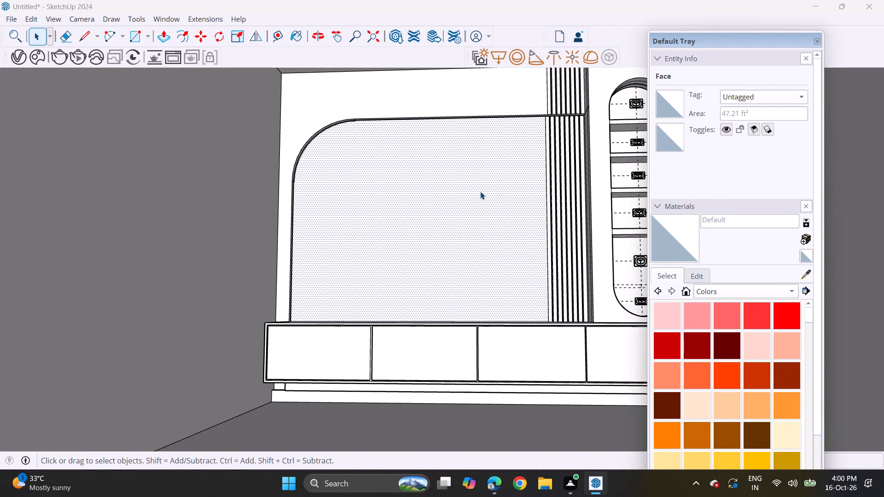
Paint the back wall's face above the rounded recess and the face surrounding the niche with Color C01.
{"action": "scroll", "coordinate": [475, 209], "scroll_direction": "down", "scroll_amount": 2}
{"action": "middle_click_drag", "start_coordinate": [483, 212], "coordinate": [363, 283], "text": "shift"}
{"action": "middle_click_drag", "start_coordinate": [361, 283], "coordinate": [376, 297]}
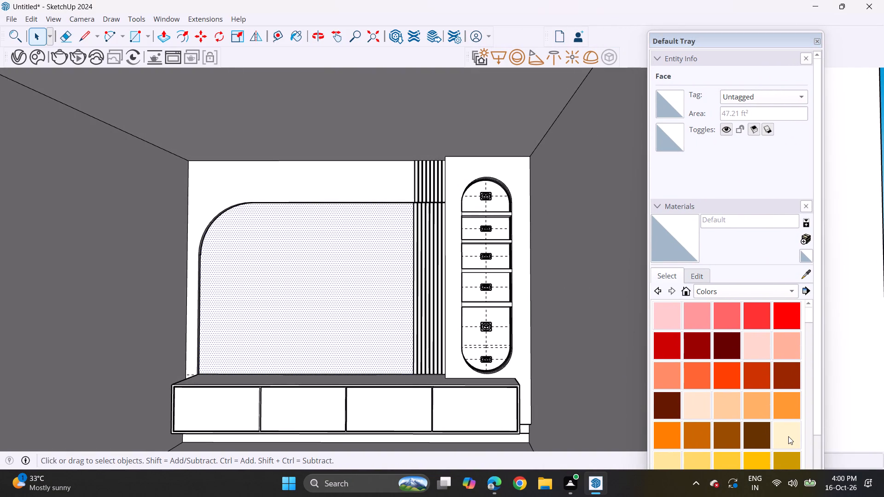
{"action": "left_click", "coordinate": [695, 400]}
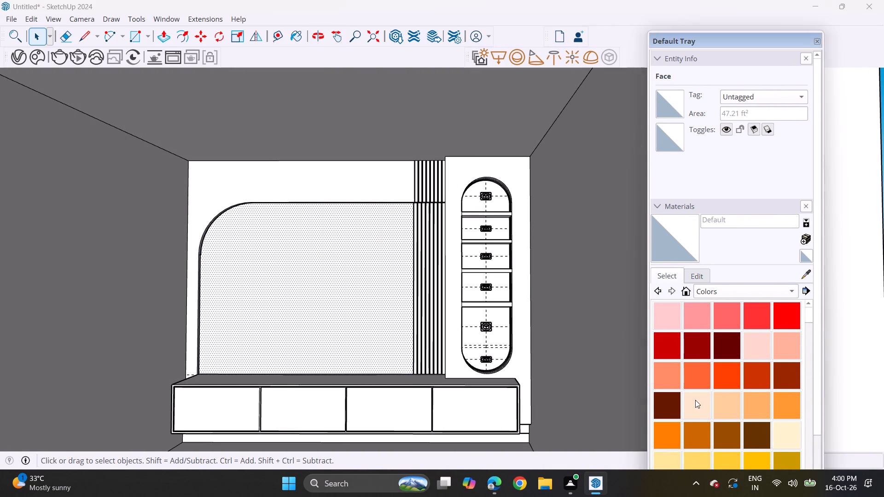
{"action": "left_click", "coordinate": [219, 183]}
{"action": "left_click", "coordinate": [474, 173]}
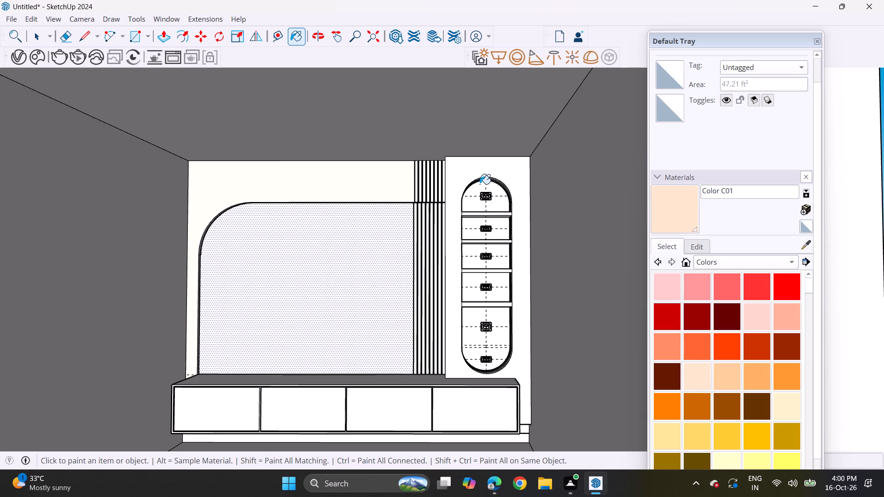
Paint the floating box's four front panels, the frame between them, and the base below with Color C01.
{"action": "left_click", "coordinate": [465, 402]}
{"action": "left_click", "coordinate": [432, 414]}
{"action": "left_click", "coordinate": [396, 421]}
{"action": "left_click", "coordinate": [325, 420]}
{"action": "left_click", "coordinate": [235, 420]}
{"action": "left_click", "coordinate": [260, 441]}
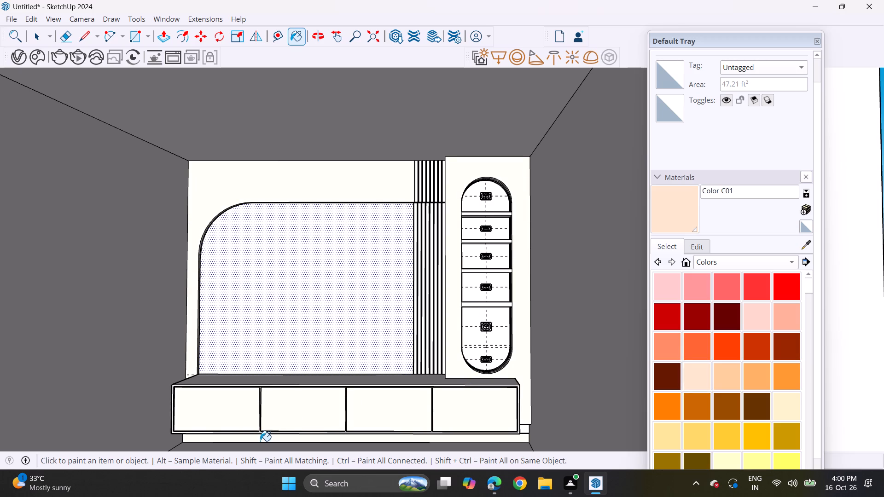
Apply Color C01 to both side walls, the ceiling, and the exposed base end beside the floating box.
{"action": "left_click", "coordinate": [139, 325]}
{"action": "left_click_drag", "start_coordinate": [186, 121], "coordinate": [196, 119]}
{"action": "left_click", "coordinate": [567, 238]}
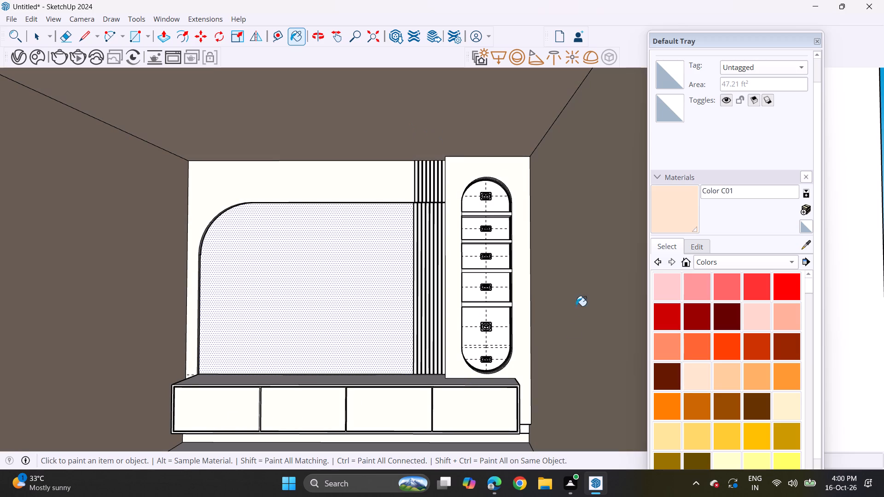
{"action": "left_click", "coordinate": [525, 426]}
Paint the face surrounding the niche with Color C02.
{"action": "left_click", "coordinate": [733, 371]}
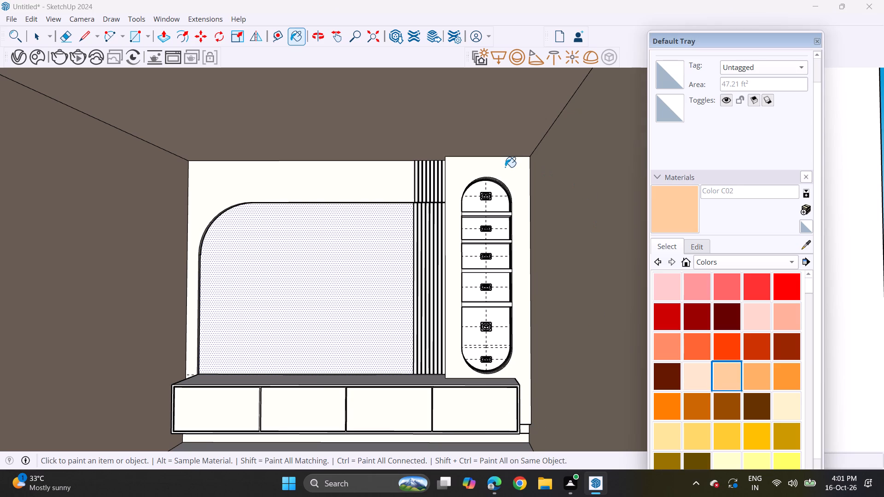
{"action": "left_click", "coordinate": [505, 167]}
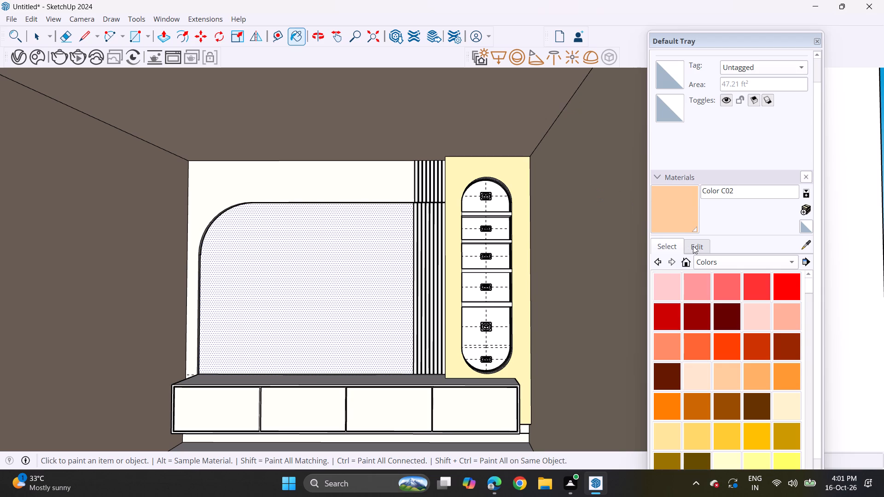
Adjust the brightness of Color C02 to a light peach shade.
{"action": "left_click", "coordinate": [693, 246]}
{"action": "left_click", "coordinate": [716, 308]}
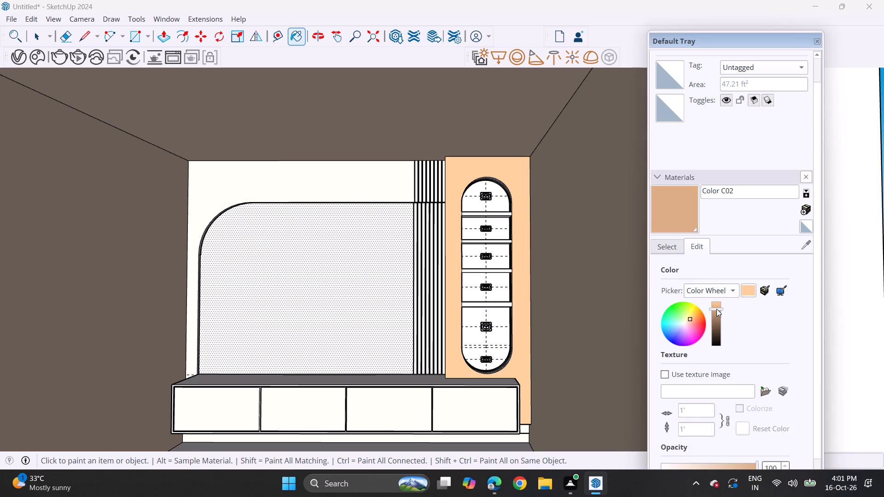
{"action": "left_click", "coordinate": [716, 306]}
Look through the Colors palette for an alternative shade for the niche surround.
{"action": "left_click", "coordinate": [679, 248]}
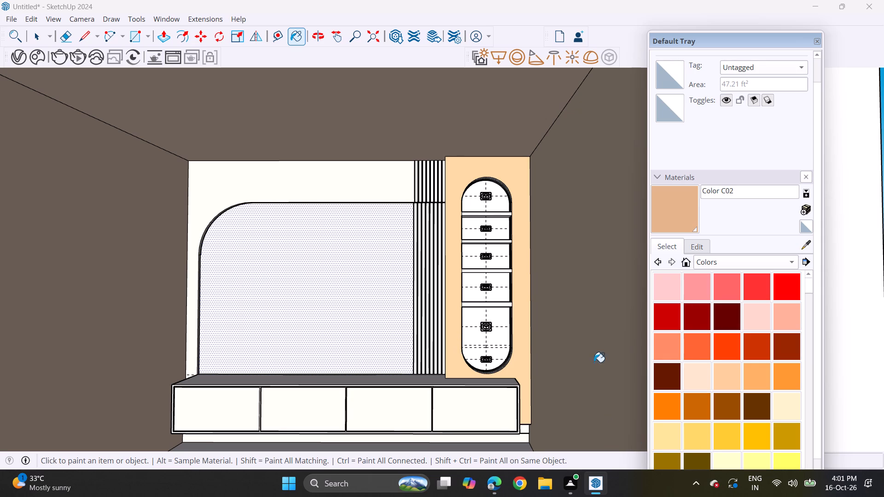
{"action": "scroll", "coordinate": [715, 370], "scroll_direction": "down", "scroll_amount": 4}
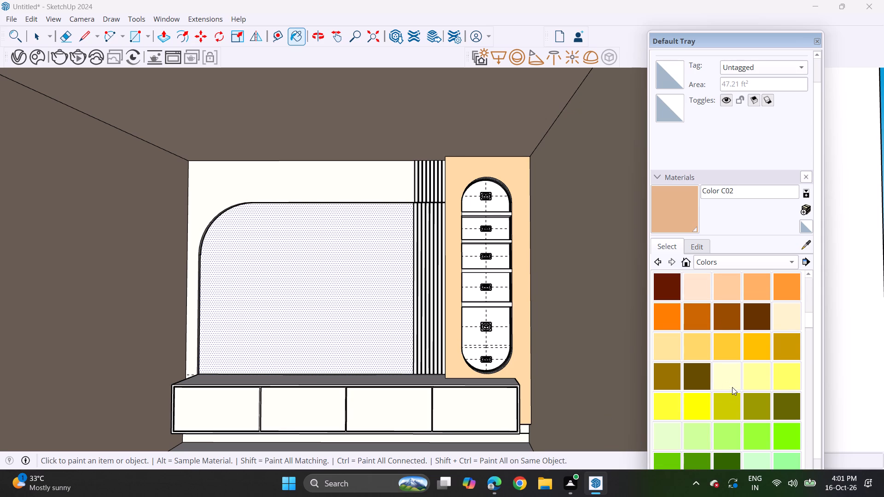
{"action": "scroll", "coordinate": [723, 364], "scroll_direction": "up", "scroll_amount": 1}
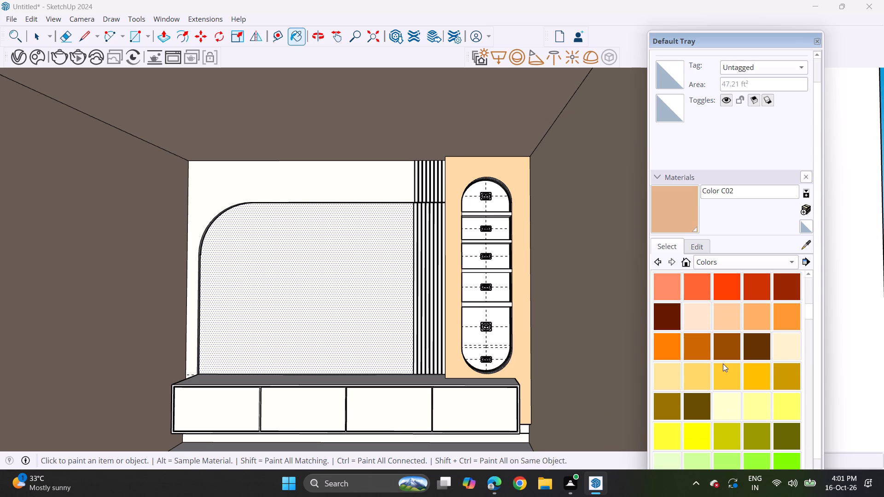
{"action": "scroll", "coordinate": [734, 347], "scroll_direction": "up", "scroll_amount": 5}
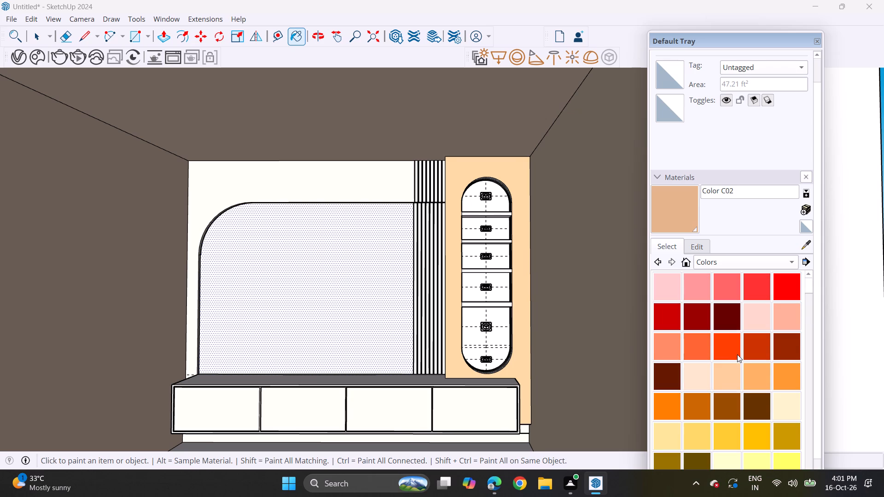
{"action": "scroll", "coordinate": [737, 357], "scroll_direction": "down", "scroll_amount": 4}
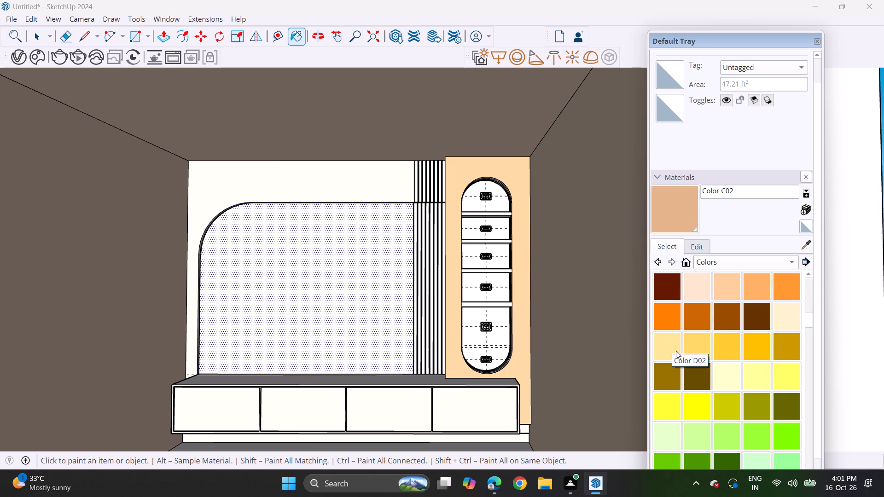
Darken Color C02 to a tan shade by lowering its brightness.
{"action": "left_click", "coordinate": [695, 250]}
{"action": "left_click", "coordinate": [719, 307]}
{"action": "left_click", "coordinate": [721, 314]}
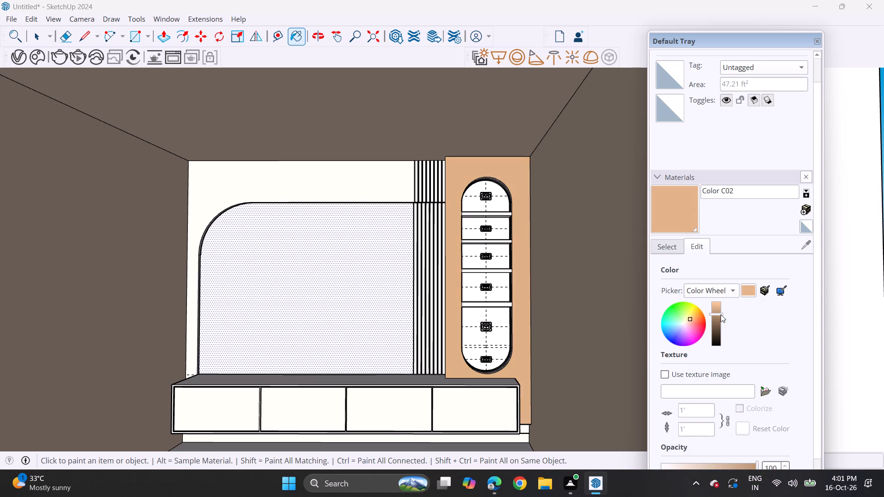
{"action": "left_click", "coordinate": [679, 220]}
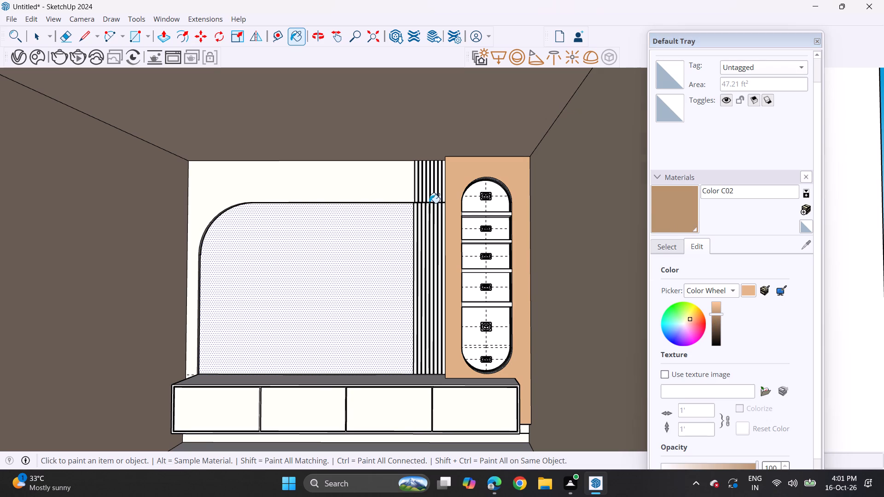
Paint the eight upper sections of the fluted strips beside the niche with Color C02.
{"action": "scroll", "coordinate": [426, 184], "scroll_direction": "up", "scroll_amount": 10}
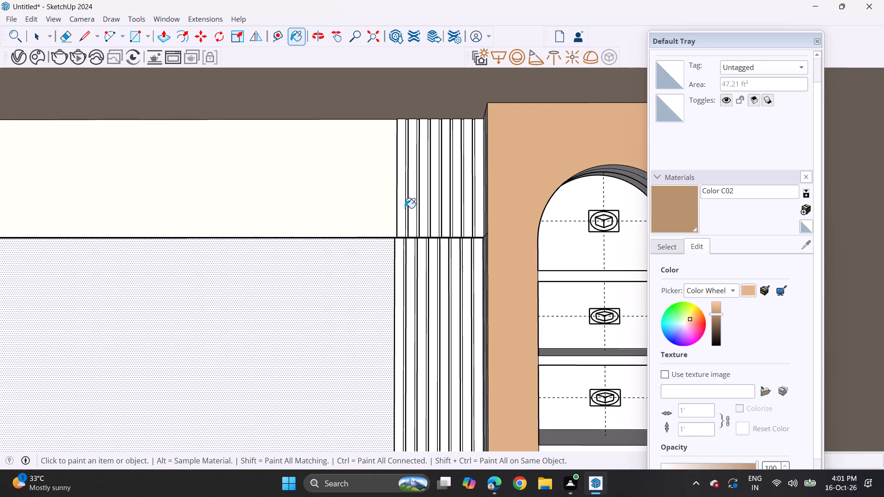
{"action": "left_click", "coordinate": [402, 209]}
{"action": "left_click", "coordinate": [409, 210]}
{"action": "left_click", "coordinate": [421, 216]}
{"action": "left_click", "coordinate": [432, 220]}
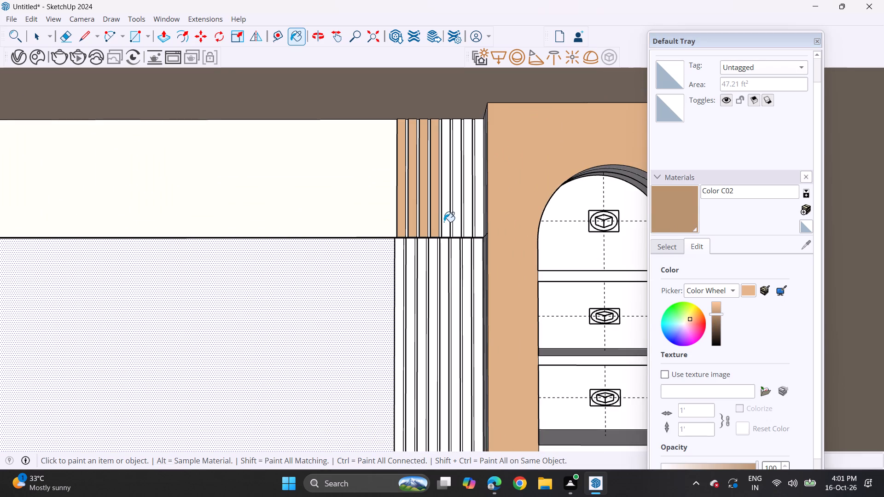
{"action": "left_click", "coordinate": [444, 222]}
{"action": "left_click", "coordinate": [454, 222]}
{"action": "left_click", "coordinate": [465, 223]}
{"action": "left_click", "coordinate": [480, 226]}
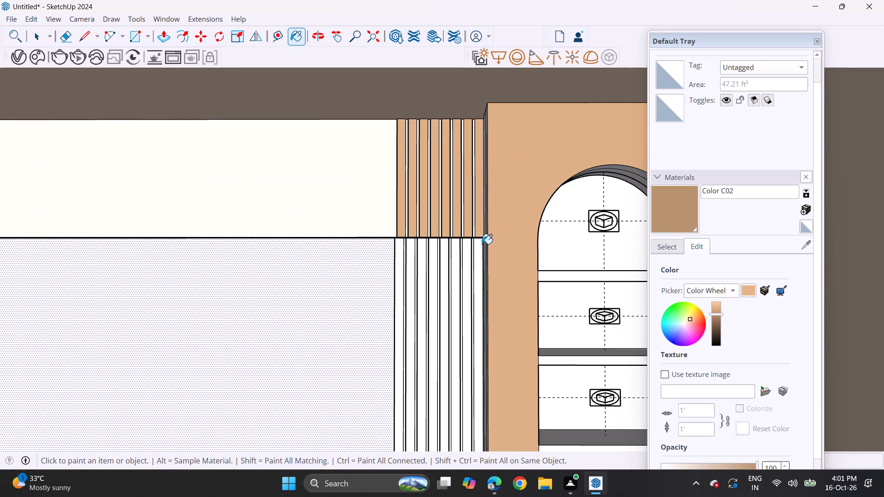
Paint the eight lower sections of the fluted strips, beside the rounded recess, with Color C02.
{"action": "left_click", "coordinate": [483, 255]}
{"action": "left_click", "coordinate": [476, 260]}
{"action": "left_click", "coordinate": [469, 261]}
{"action": "left_click", "coordinate": [459, 266]}
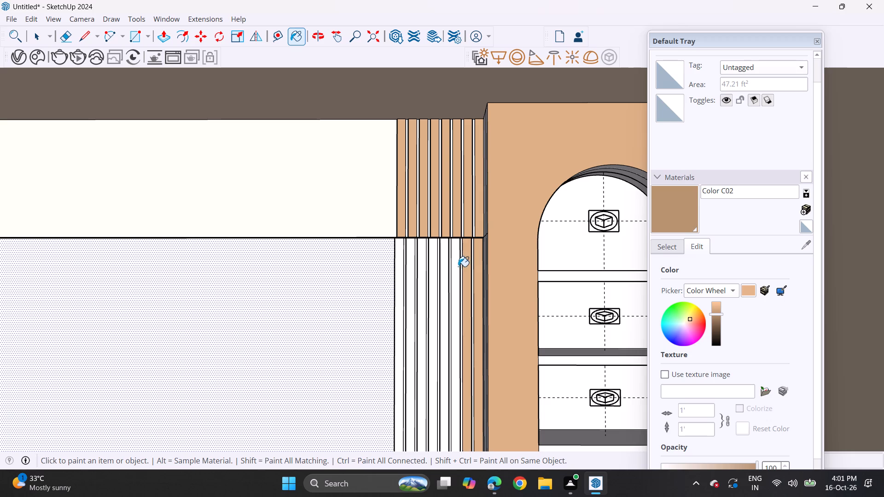
{"action": "left_click", "coordinate": [444, 272]}
{"action": "left_click", "coordinate": [436, 274]}
{"action": "left_click", "coordinate": [420, 285]}
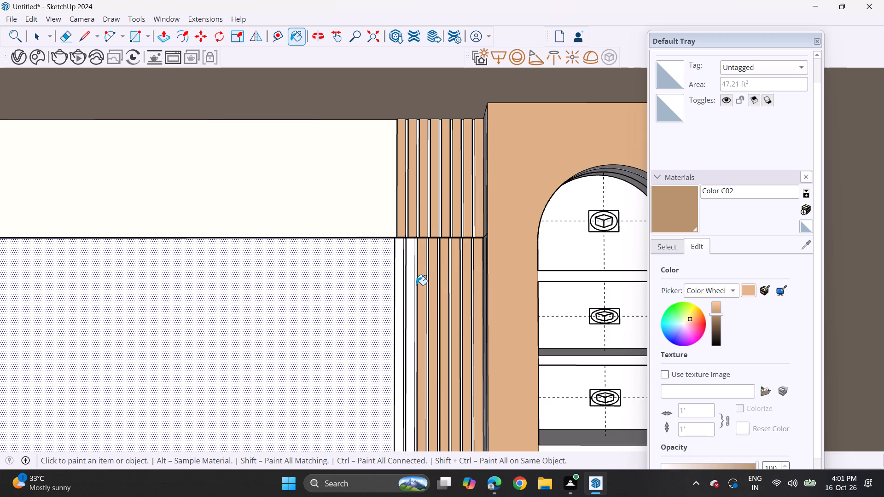
{"action": "left_click", "coordinate": [413, 287]}
{"action": "left_click", "coordinate": [396, 295]}
Paint the small exposed base end beside the floating box, below the niche surround, with Color C02.
{"action": "scroll", "coordinate": [412, 280], "scroll_direction": "down", "scroll_amount": 5}
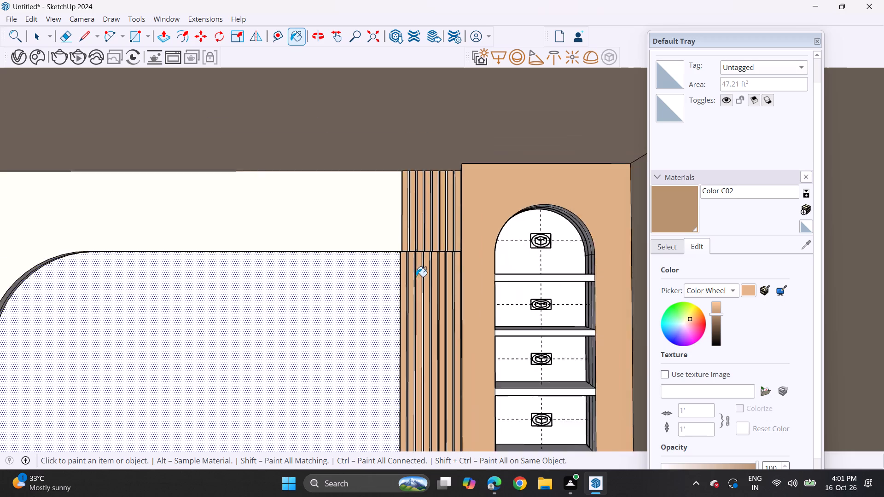
{"action": "scroll", "coordinate": [416, 277], "scroll_direction": "down", "scroll_amount": 6}
{"action": "middle_click_drag", "start_coordinate": [409, 316], "coordinate": [444, 243], "text": "shift"}
{"action": "middle_click_drag", "start_coordinate": [443, 261], "coordinate": [428, 261]}
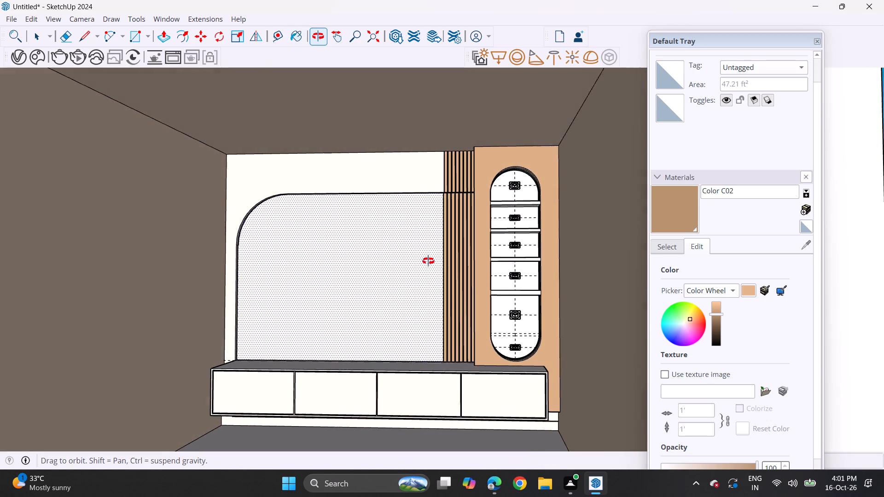
{"action": "middle_click_drag", "start_coordinate": [428, 261], "coordinate": [432, 270]}
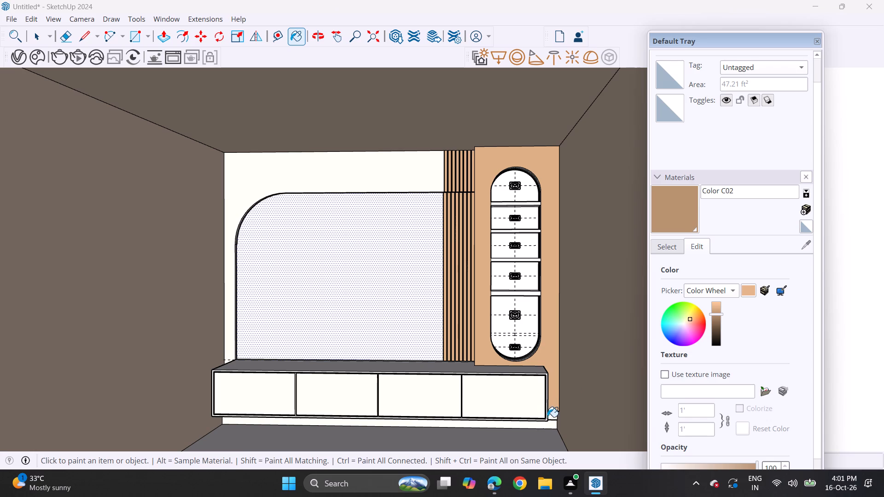
{"action": "left_click", "coordinate": [551, 414]}
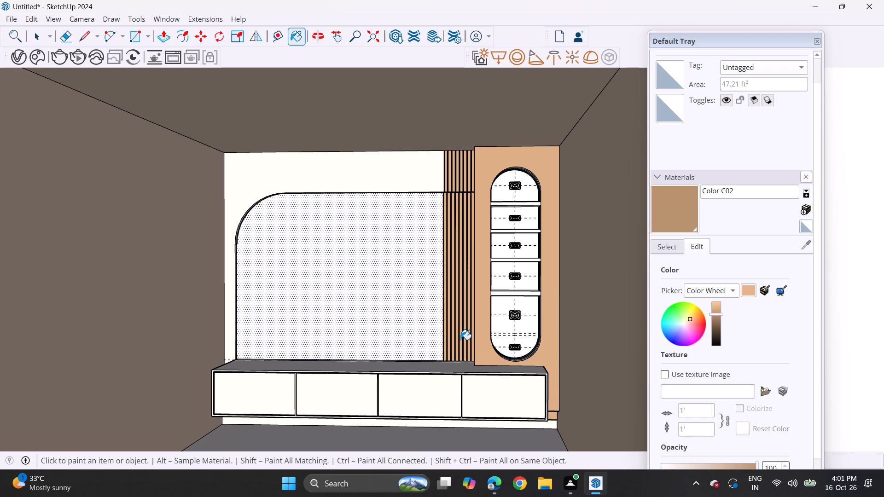
Paint the niche's five back panels between the shelves with Color C02.
{"action": "left_click", "coordinate": [529, 324]}
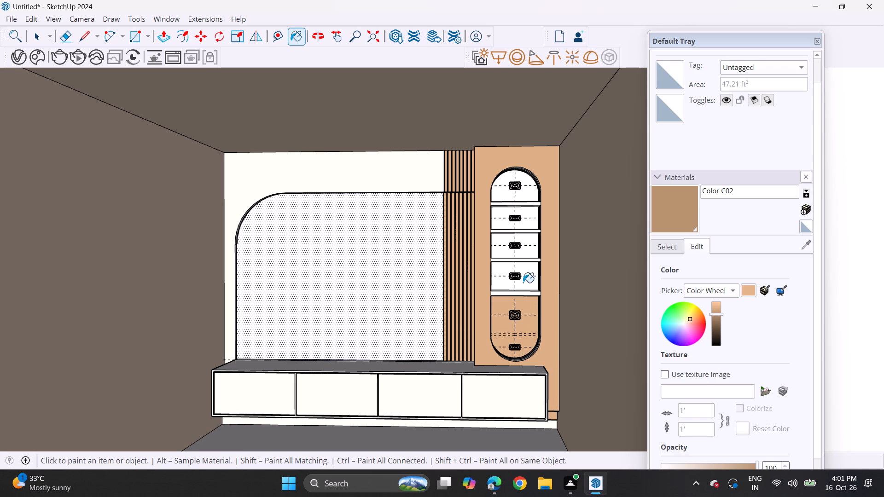
{"action": "left_click", "coordinate": [524, 282]}
{"action": "left_click", "coordinate": [526, 252]}
{"action": "left_click", "coordinate": [527, 214]}
{"action": "left_click", "coordinate": [523, 193]}
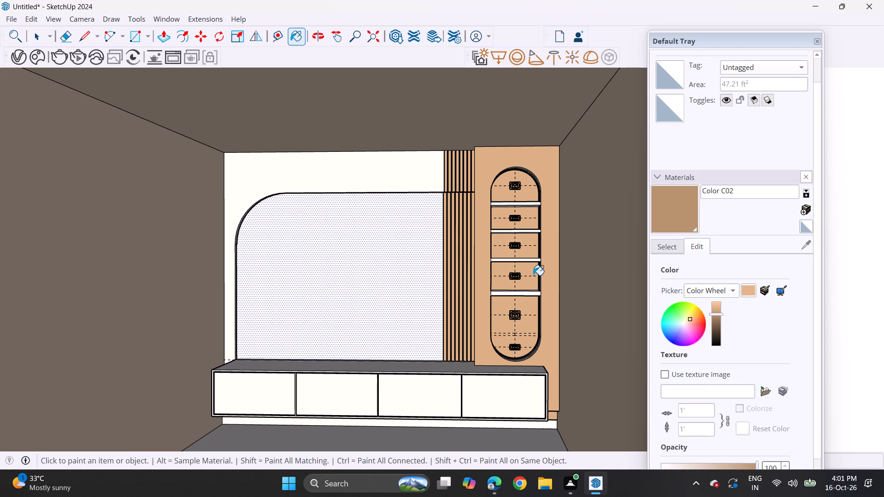
Paint the front edges of the niche's four shelves with Color C02.
{"action": "left_click", "coordinate": [527, 293]}
{"action": "left_click", "coordinate": [530, 258]}
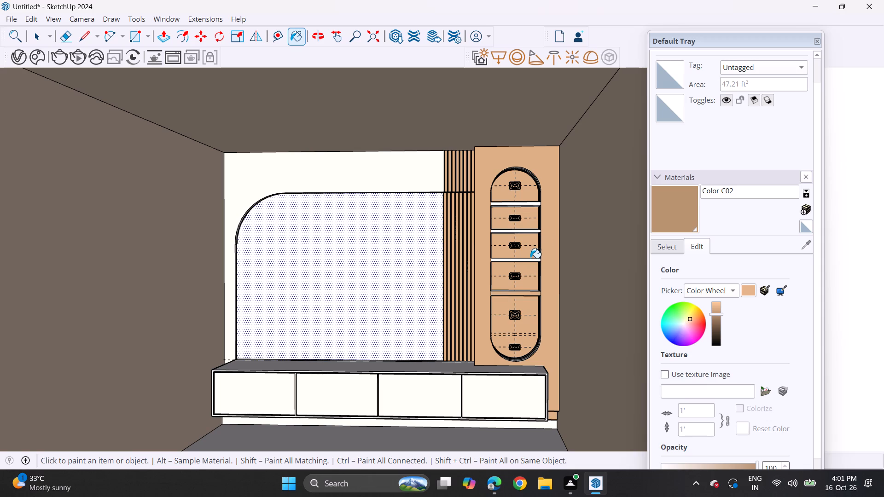
{"action": "left_click", "coordinate": [530, 260]}
{"action": "left_click", "coordinate": [529, 229]}
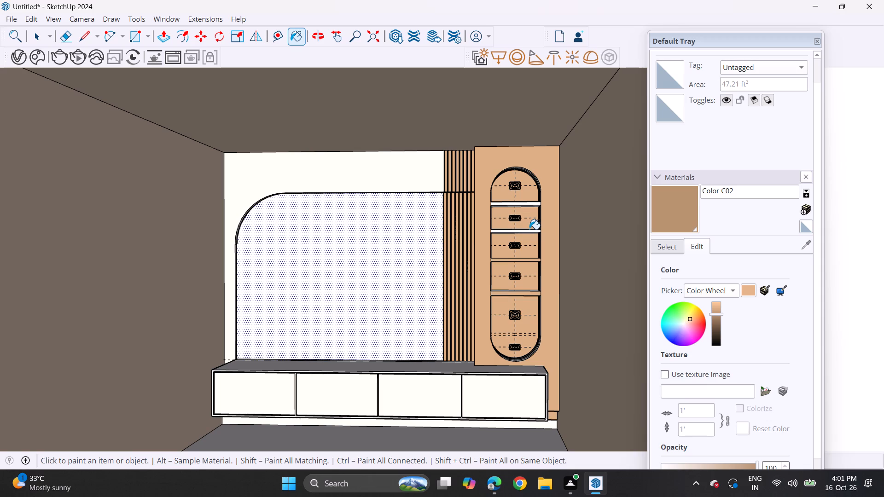
{"action": "left_click", "coordinate": [530, 230]}
{"action": "left_click", "coordinate": [532, 203]}
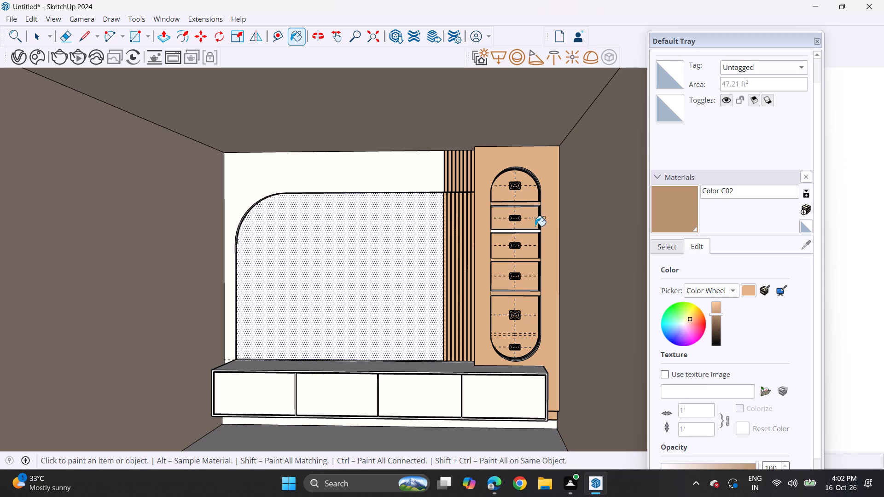
{"action": "left_click", "coordinate": [538, 231]}
Edit Color C02 to a lighter, softer peach by raising its brightness and shifting its hue and saturation on the color wheel.
{"action": "left_click", "coordinate": [717, 309]}
{"action": "left_click", "coordinate": [717, 307]}
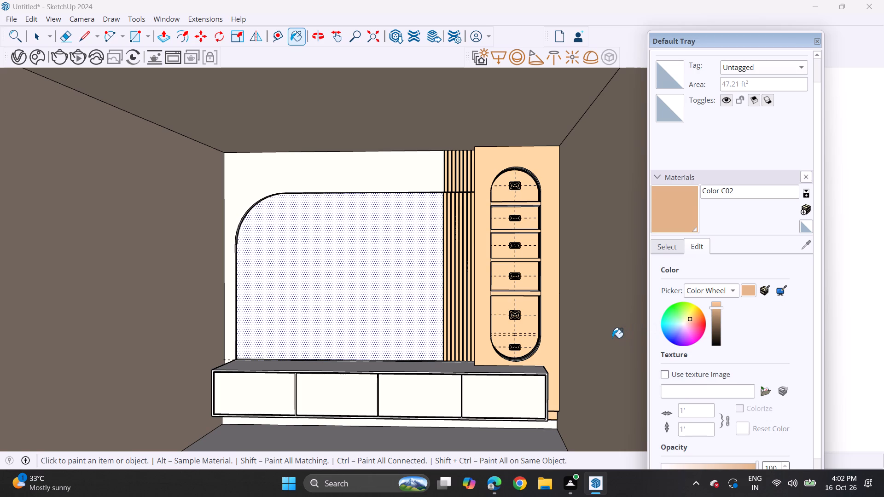
{"action": "scroll", "coordinate": [720, 403], "scroll_direction": "down", "scroll_amount": 1}
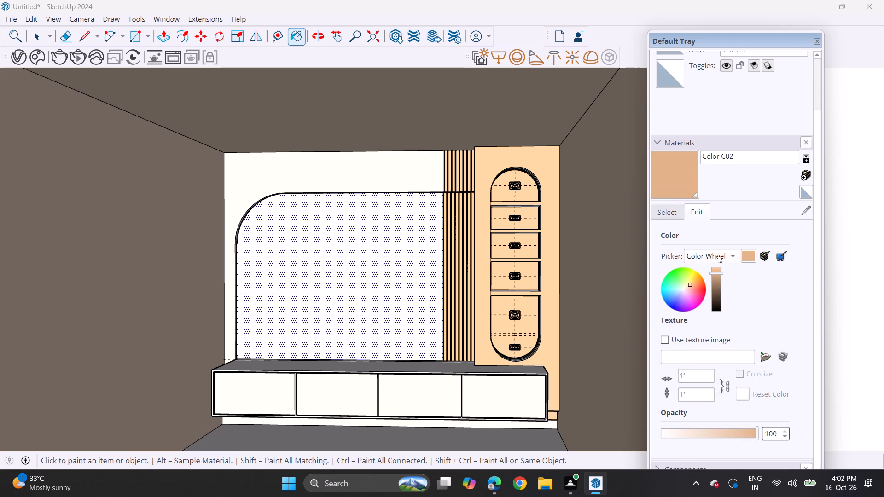
{"action": "left_click", "coordinate": [673, 211]}
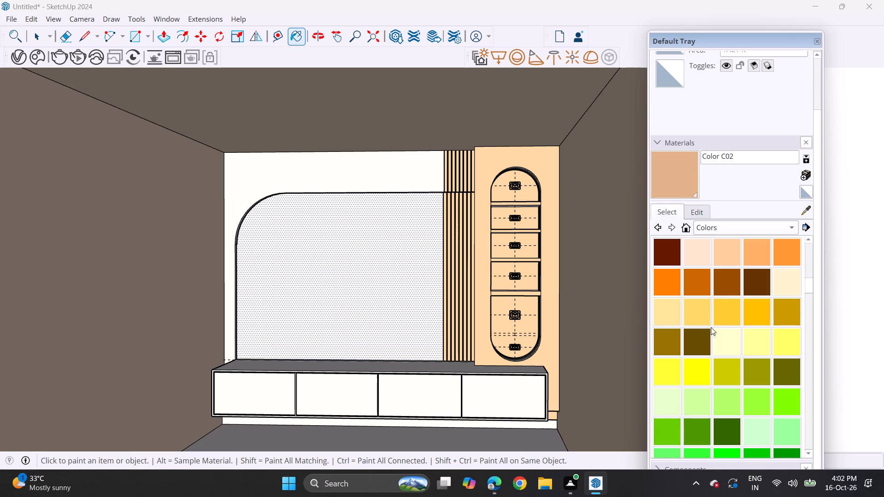
{"action": "left_click", "coordinate": [679, 173]}
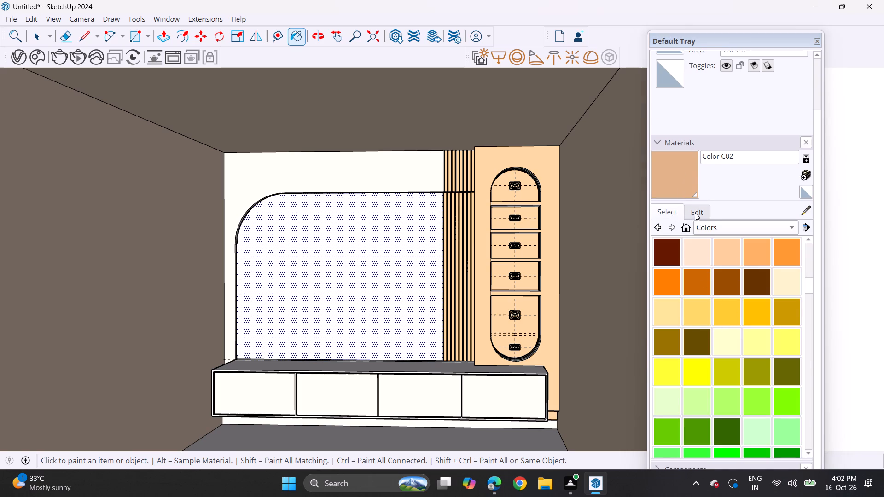
{"action": "left_click", "coordinate": [695, 213]}
{"action": "double_click", "coordinate": [690, 283]}
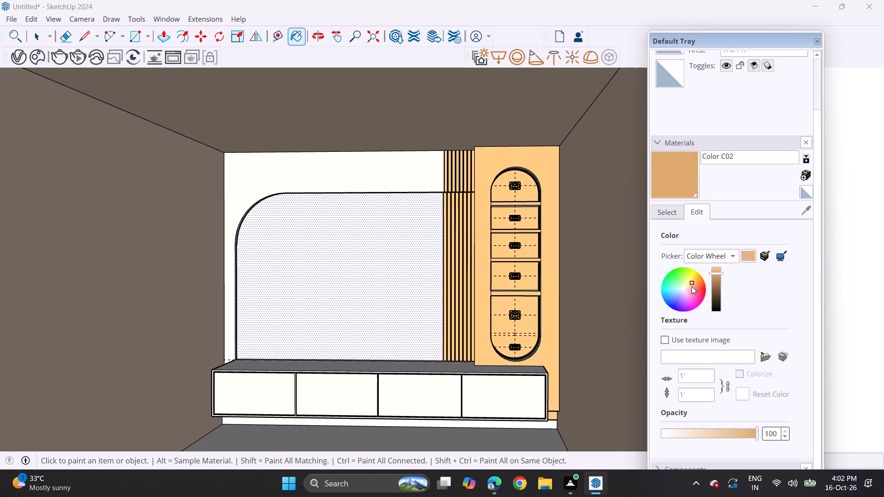
{"action": "left_click", "coordinate": [692, 286]}
{"action": "left_click", "coordinate": [687, 285]}
{"action": "left_click", "coordinate": [687, 280]}
{"action": "left_click", "coordinate": [688, 284]}
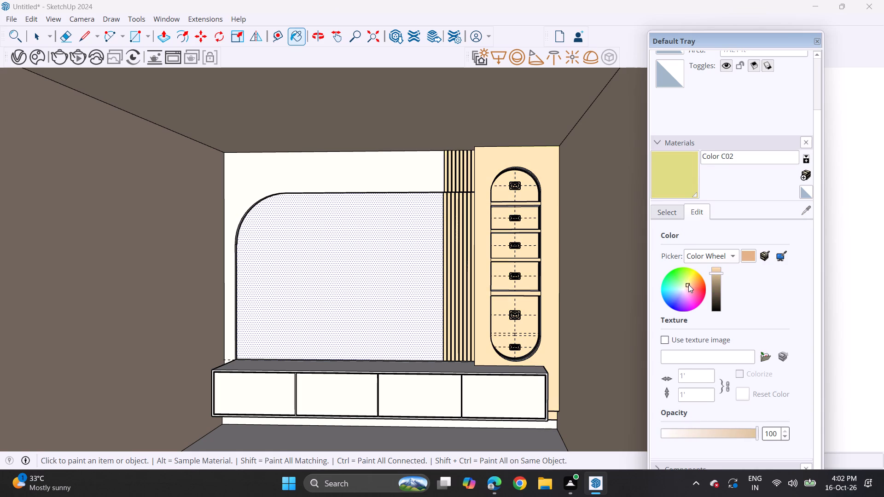
{"action": "left_click", "coordinate": [689, 284]}
{"action": "left_click", "coordinate": [689, 284]}
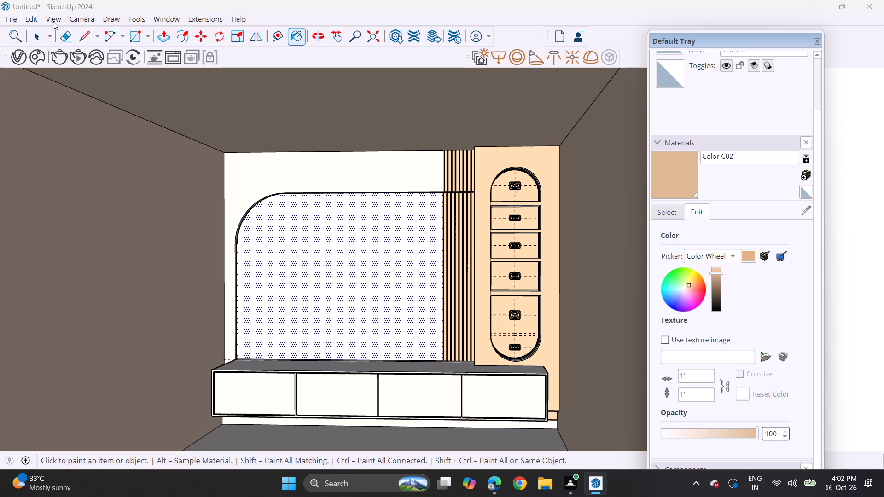
Import the black TV model Group_12 from the Downloads folder and place it on the wall's recessed panel.
{"action": "left_click", "coordinate": [16, 21]}
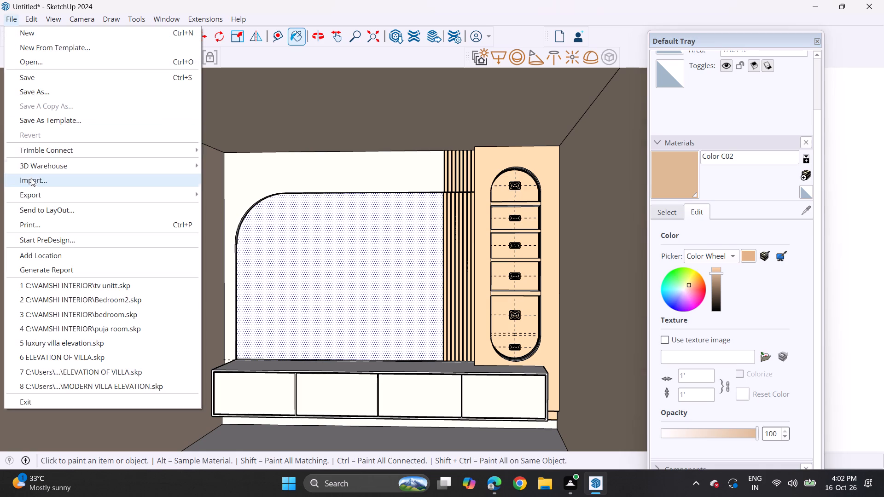
{"action": "left_click", "coordinate": [31, 180]}
{"action": "scroll", "coordinate": [253, 173], "scroll_direction": "down", "scroll_amount": 3}
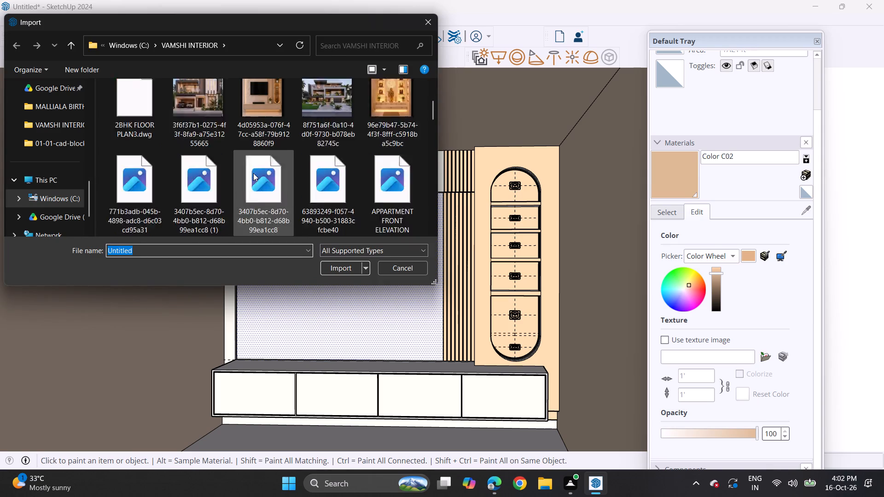
{"action": "scroll", "coordinate": [253, 173], "scroll_direction": "down", "scroll_amount": 4}
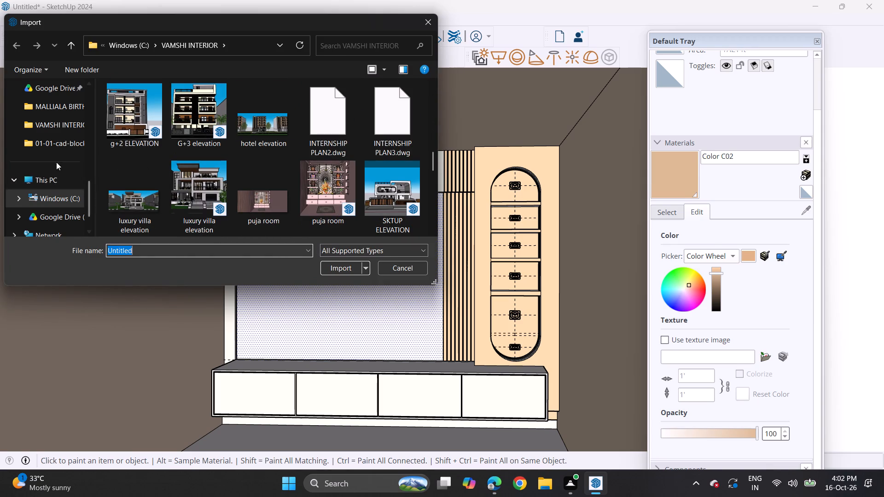
{"action": "scroll", "coordinate": [57, 161], "scroll_direction": "up", "scroll_amount": 5}
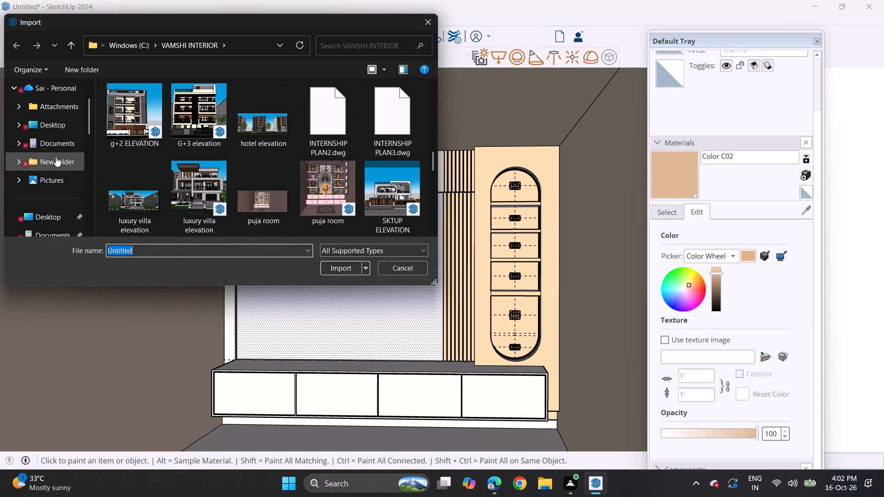
{"action": "scroll", "coordinate": [66, 114], "scroll_direction": "up", "scroll_amount": 2}
{"action": "scroll", "coordinate": [61, 153], "scroll_direction": "down", "scroll_amount": 1}
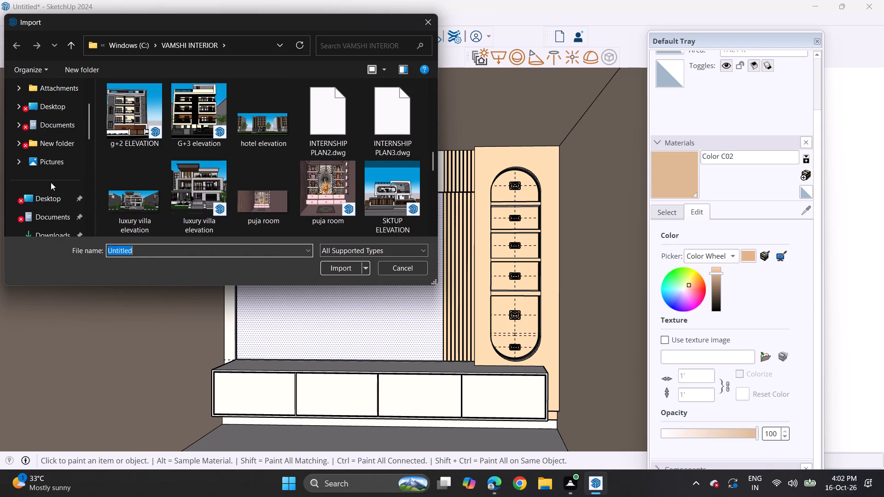
{"action": "left_click", "coordinate": [44, 232]}
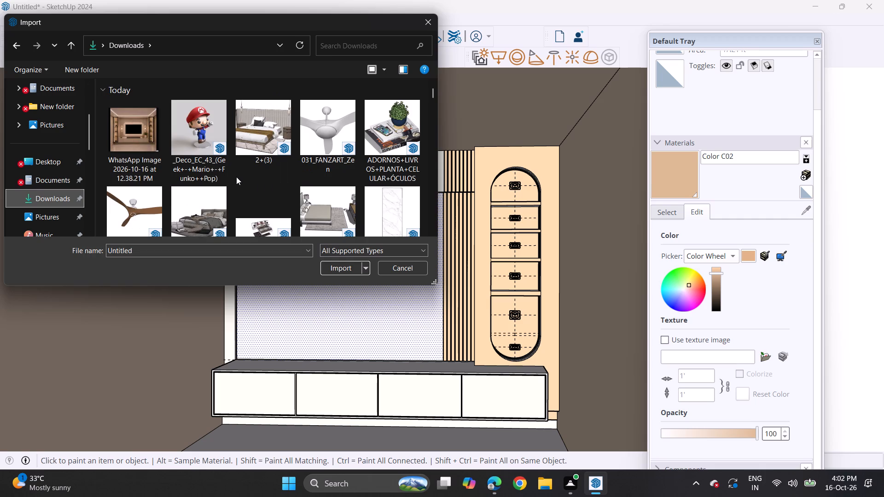
{"action": "scroll", "coordinate": [236, 177], "scroll_direction": "down", "scroll_amount": 7}
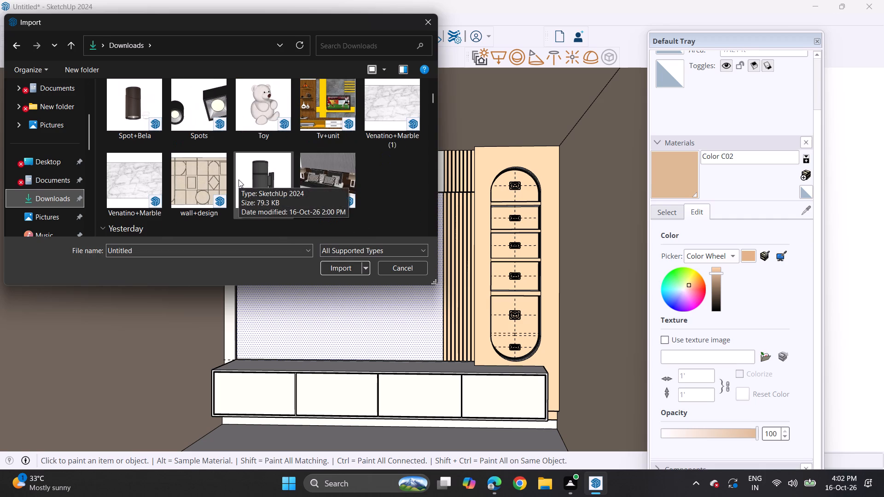
{"action": "scroll", "coordinate": [238, 179], "scroll_direction": "down", "scroll_amount": 9}
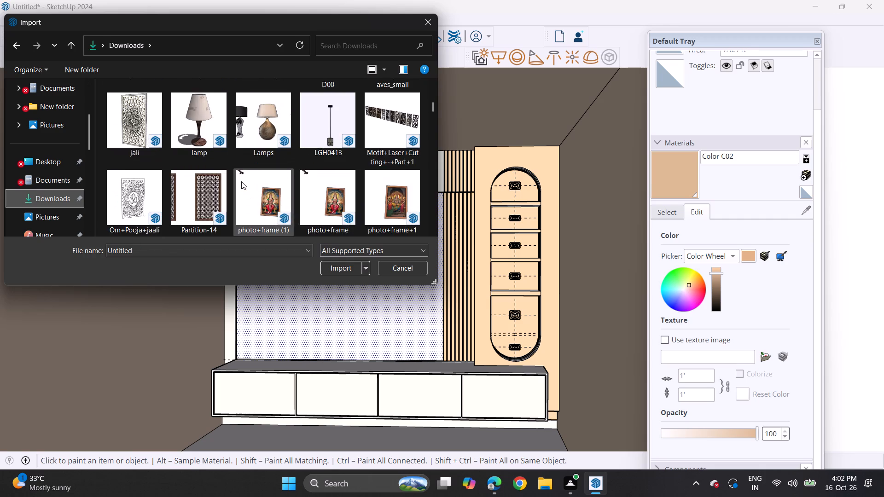
{"action": "scroll", "coordinate": [241, 181], "scroll_direction": "down", "scroll_amount": 8}
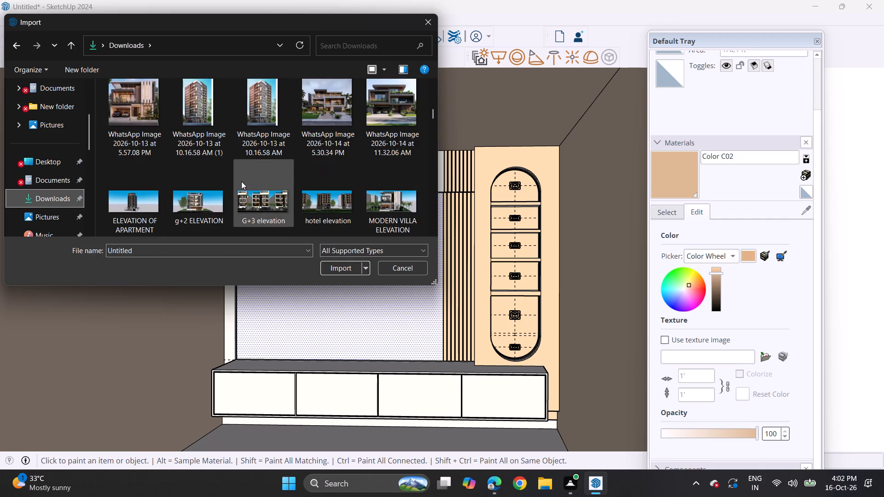
{"action": "scroll", "coordinate": [241, 181], "scroll_direction": "down", "scroll_amount": 5}
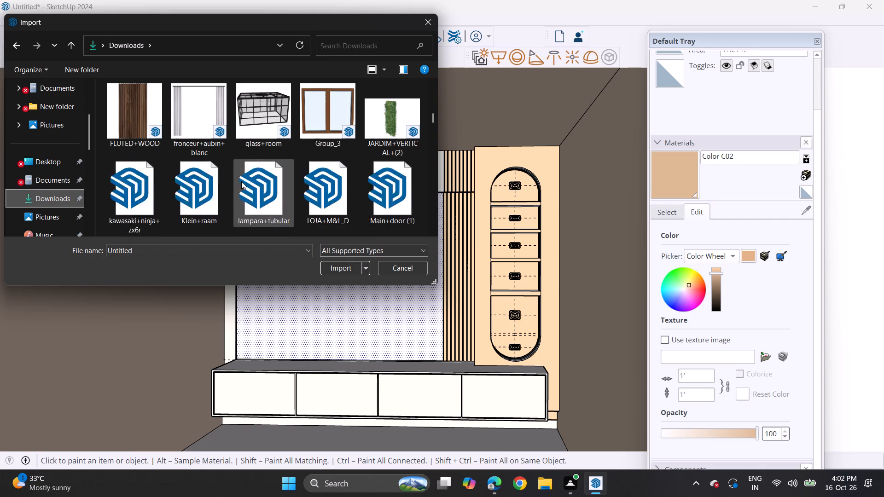
{"action": "scroll", "coordinate": [241, 181], "scroll_direction": "down", "scroll_amount": 4}
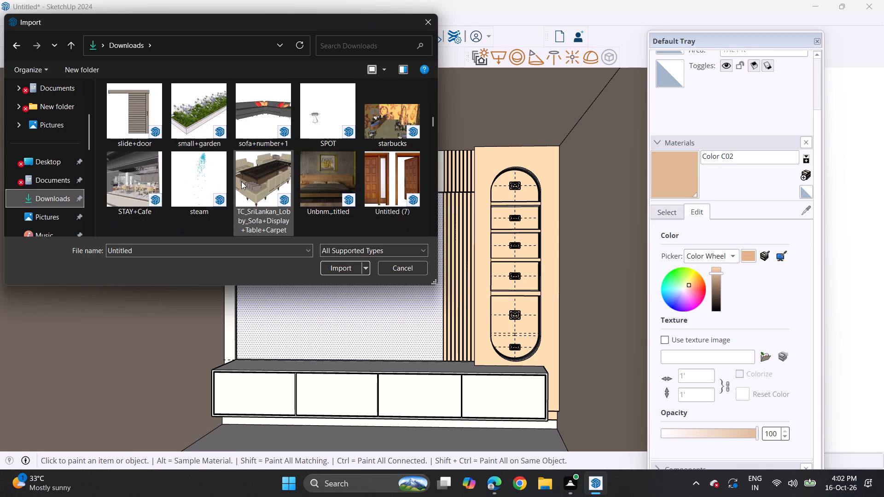
{"action": "scroll", "coordinate": [241, 181], "scroll_direction": "down", "scroll_amount": 6}
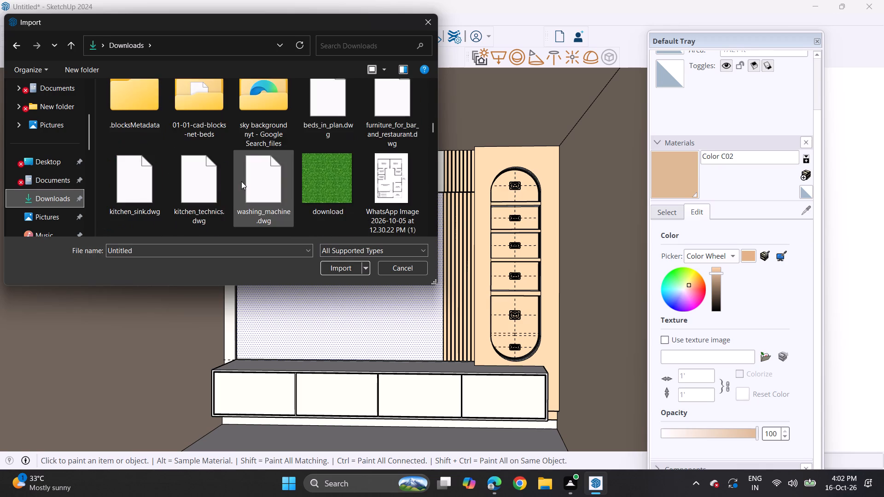
{"action": "scroll", "coordinate": [241, 181], "scroll_direction": "down", "scroll_amount": 3}
{"action": "scroll", "coordinate": [241, 181], "scroll_direction": "up", "scroll_amount": 12}
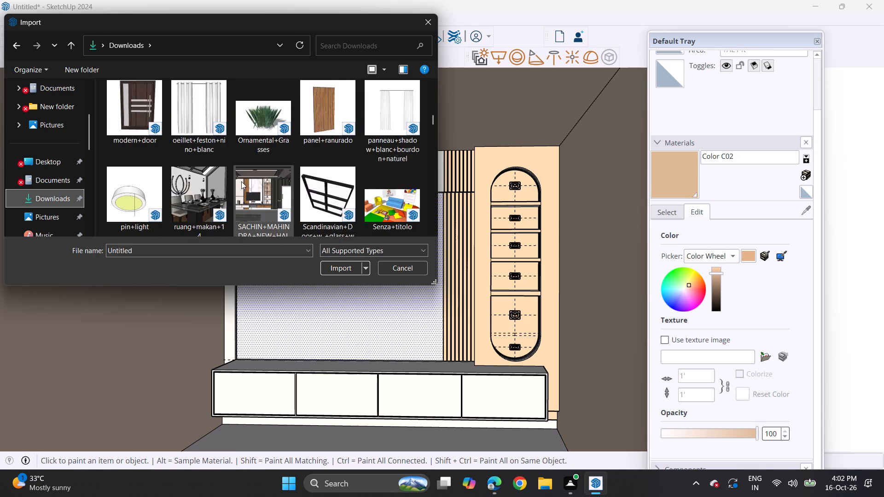
{"action": "scroll", "coordinate": [241, 181], "scroll_direction": "up", "scroll_amount": 8}
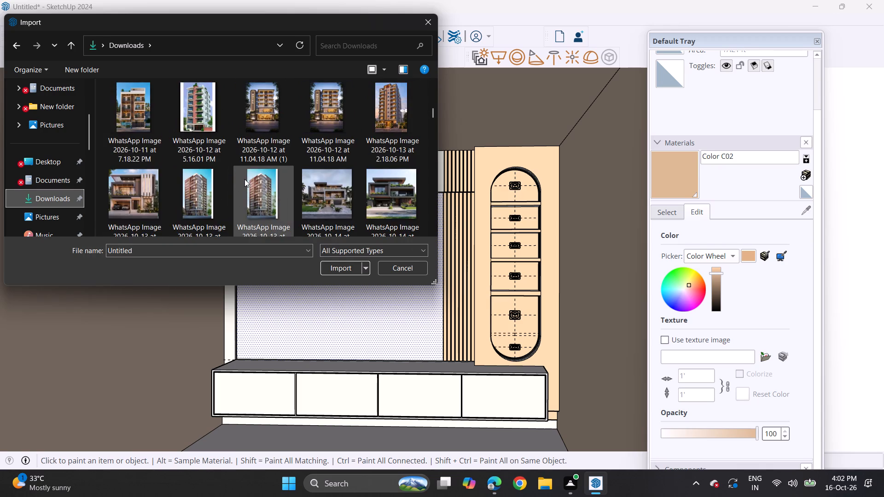
{"action": "scroll", "coordinate": [244, 179], "scroll_direction": "up", "scroll_amount": 8}
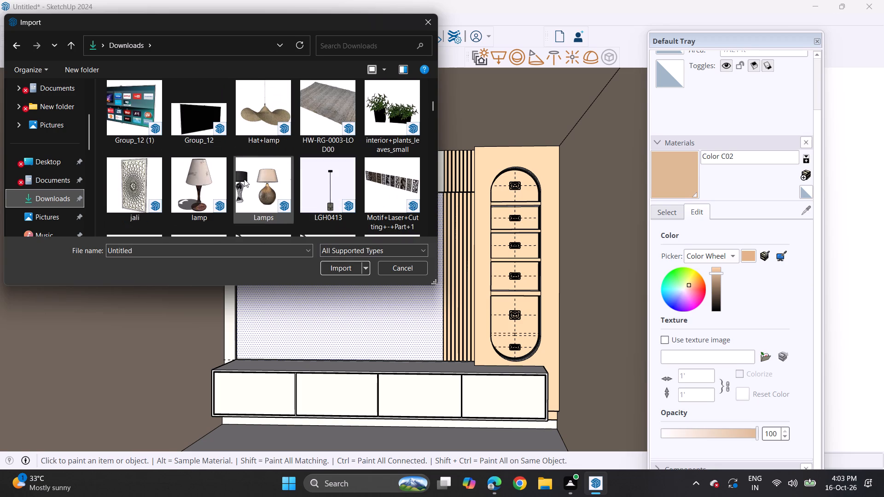
{"action": "left_click", "coordinate": [198, 115]}
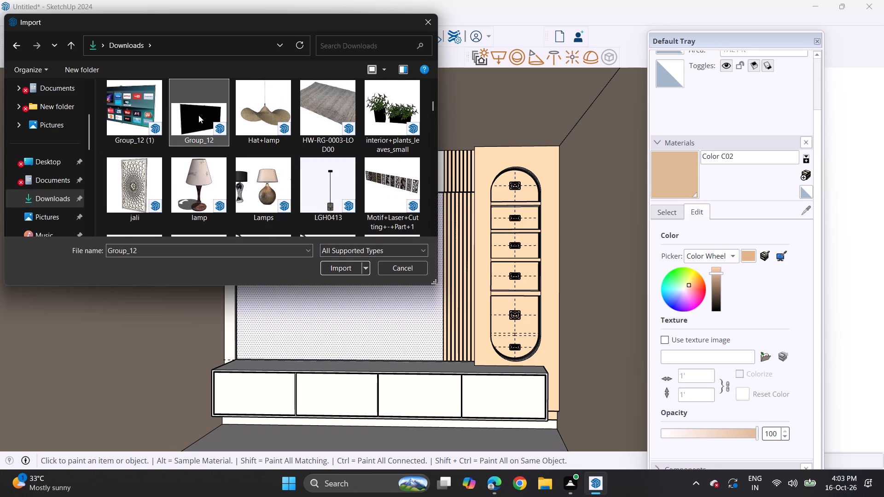
{"action": "left_click", "coordinate": [348, 272]}
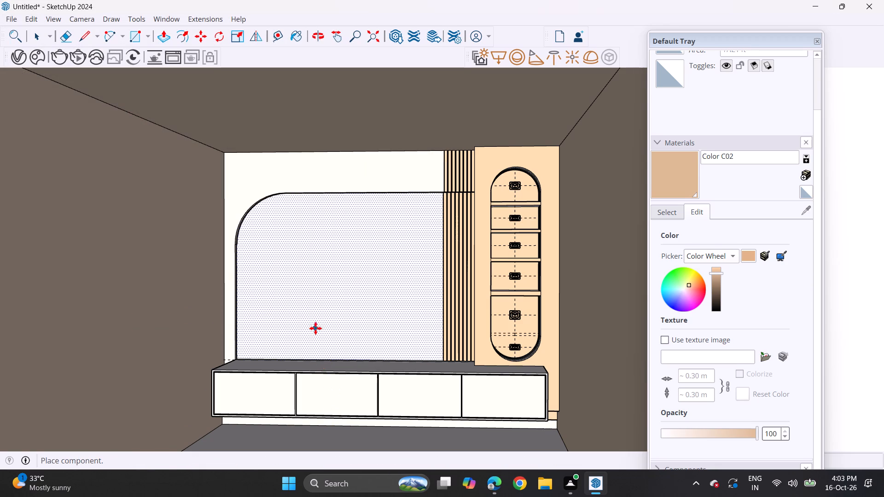
{"action": "left_click", "coordinate": [316, 366]}
Move the TV up the recessed panel against the fluted strips' edge, and shift it by its lower corner clear of the strips.
{"action": "left_click", "coordinate": [397, 312]}
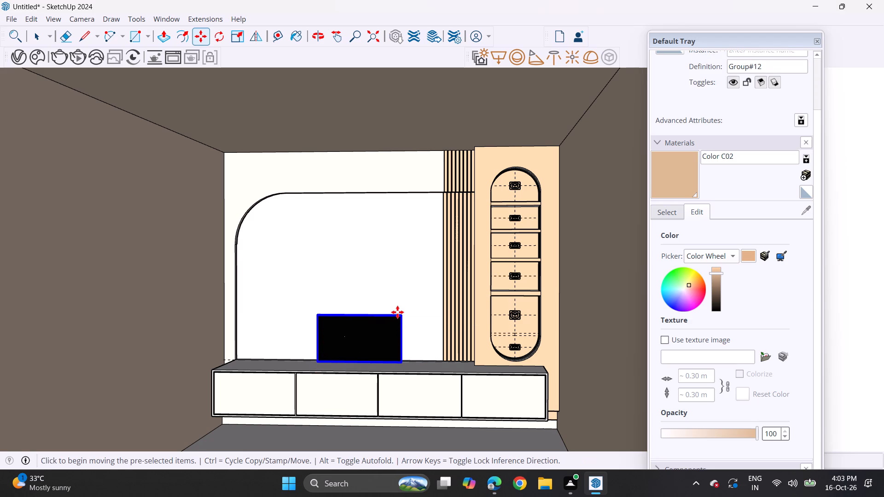
{"action": "left_click", "coordinate": [442, 244]}
{"action": "scroll", "coordinate": [448, 267], "scroll_direction": "up", "scroll_amount": 14}
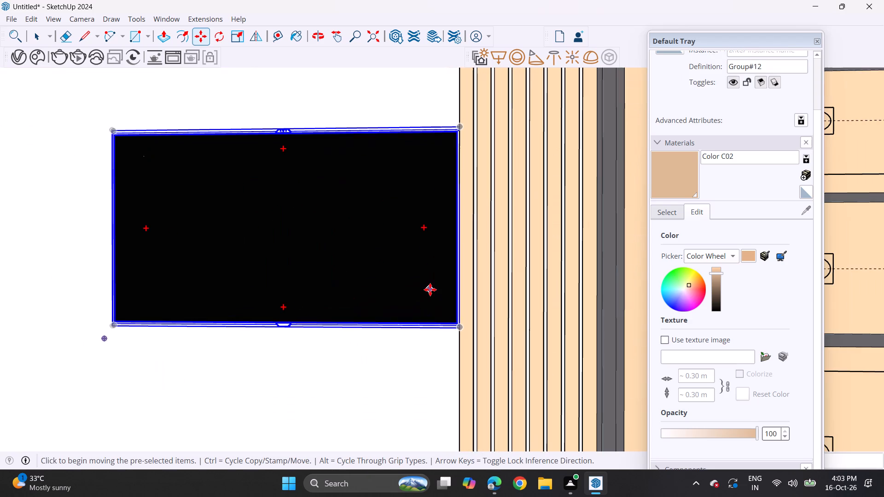
{"action": "left_click", "coordinate": [458, 327]}
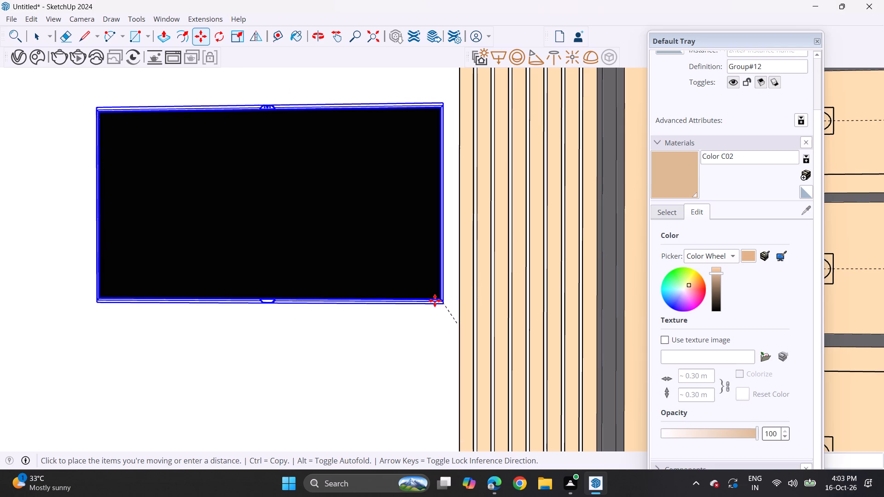
{"action": "left_click", "coordinate": [355, 306]}
{"action": "middle_click_drag", "start_coordinate": [379, 301], "coordinate": [322, 318]}
{"action": "scroll", "coordinate": [322, 318], "scroll_direction": "up", "scroll_amount": 1}
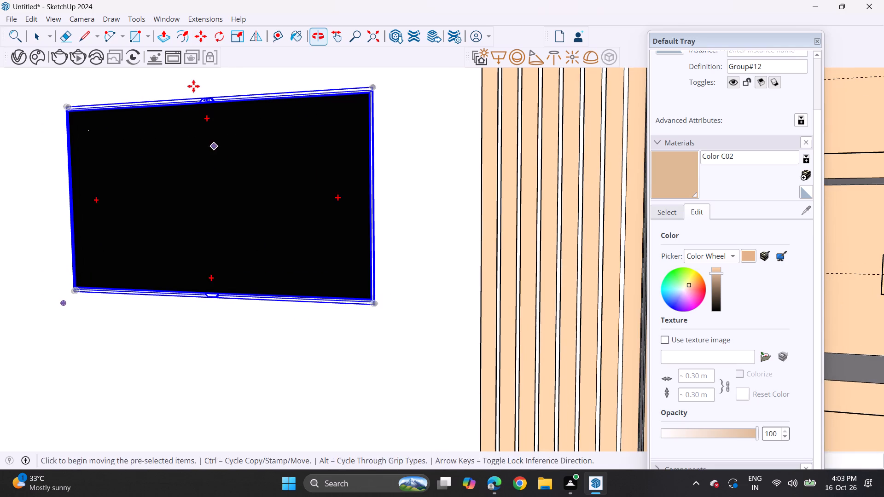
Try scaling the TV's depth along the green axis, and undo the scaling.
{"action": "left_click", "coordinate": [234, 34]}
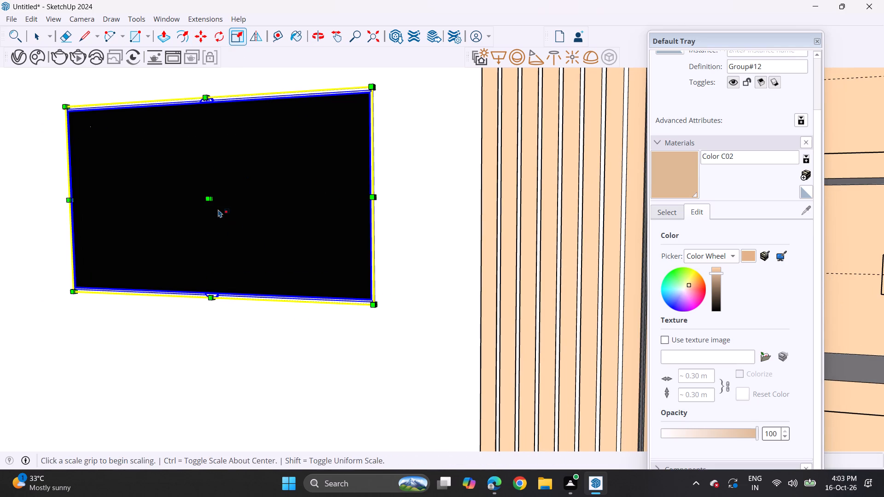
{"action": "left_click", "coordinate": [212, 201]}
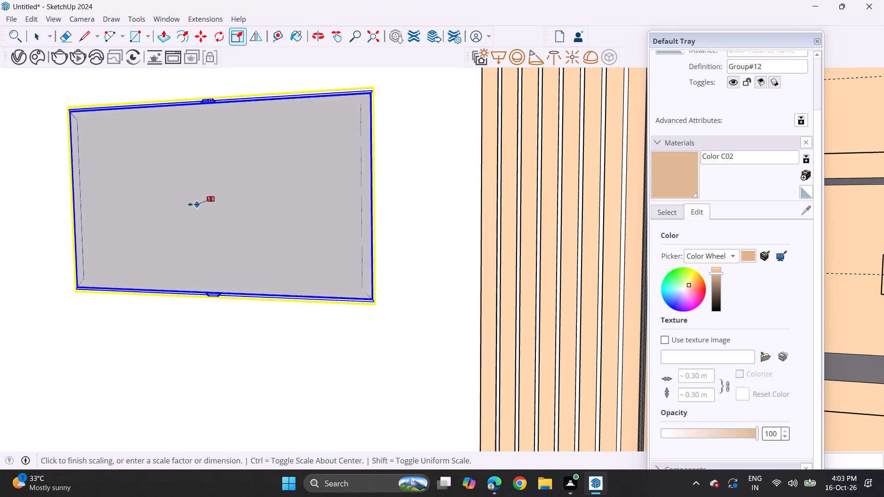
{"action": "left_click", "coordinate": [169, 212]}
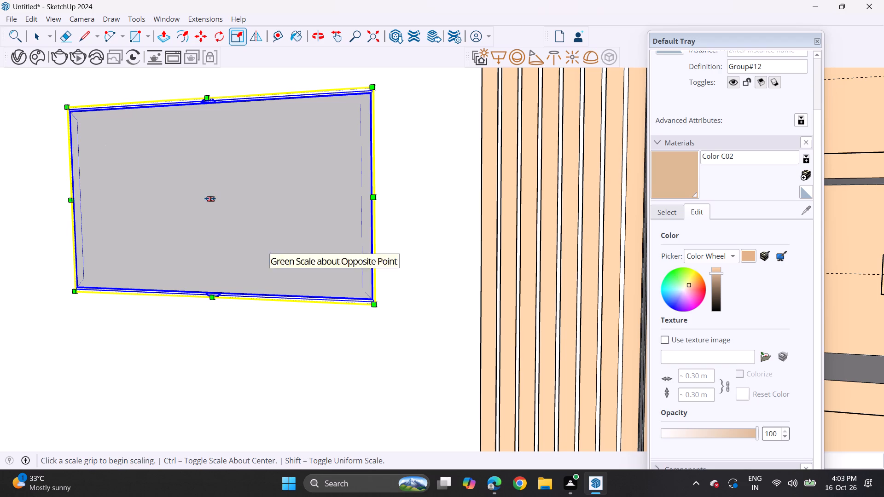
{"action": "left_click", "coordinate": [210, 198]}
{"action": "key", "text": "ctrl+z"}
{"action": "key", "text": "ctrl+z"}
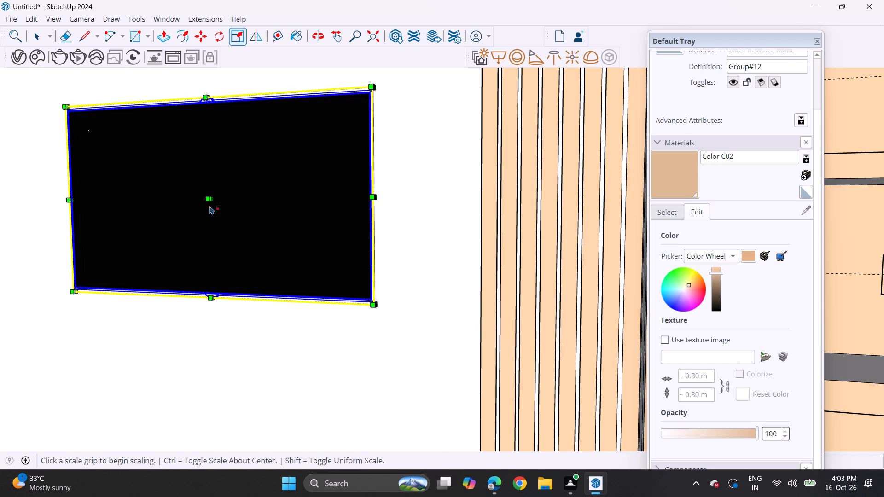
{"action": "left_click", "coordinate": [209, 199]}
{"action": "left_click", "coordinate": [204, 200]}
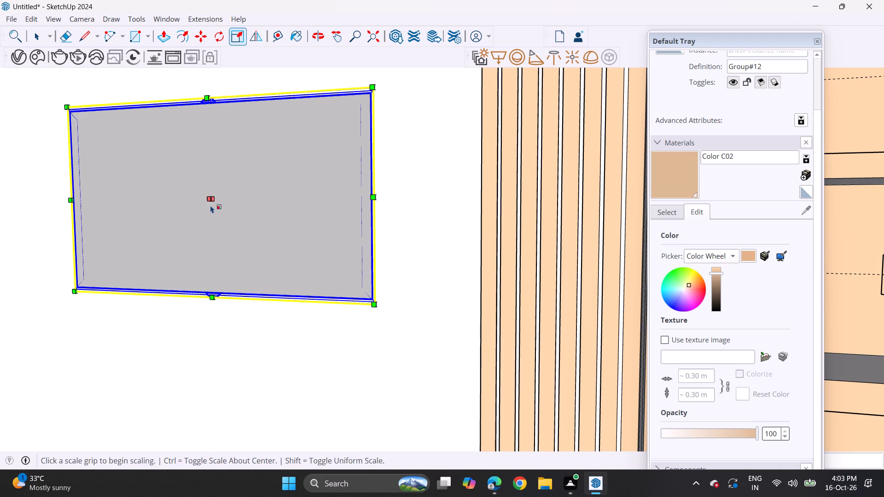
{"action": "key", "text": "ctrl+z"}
Move the TV to the recessed panel's lower corner farthest from the fluted strips, with its black screen in front of the panel.
{"action": "scroll", "coordinate": [265, 258], "scroll_direction": "down", "scroll_amount": 6}
{"action": "middle_click_drag", "start_coordinate": [273, 257], "coordinate": [317, 261]}
{"action": "middle_click_drag", "start_coordinate": [304, 254], "coordinate": [359, 269]}
{"action": "middle_click_drag", "start_coordinate": [332, 246], "coordinate": [402, 281], "text": "shift"}
{"action": "scroll", "coordinate": [382, 249], "scroll_direction": "down", "scroll_amount": 2}
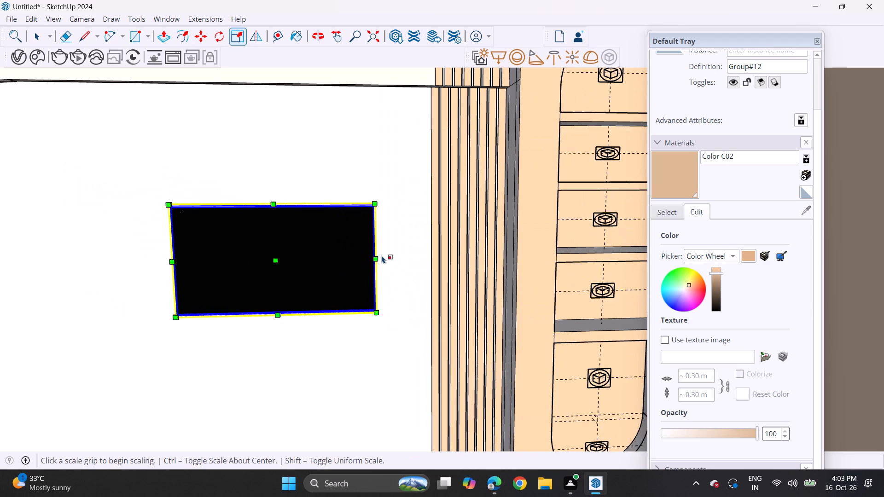
{"action": "middle_click_drag", "start_coordinate": [384, 259], "coordinate": [349, 247]}
{"action": "key", "text": "space"}
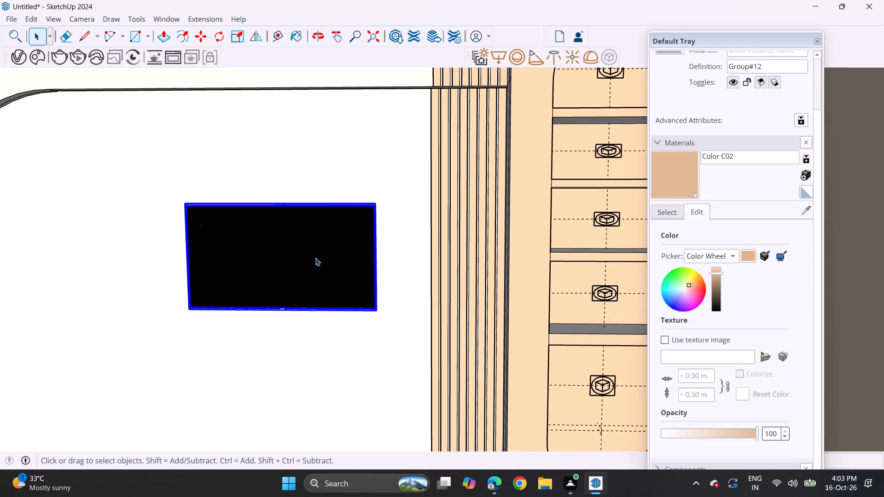
{"action": "key", "text": "m"}
{"action": "left_click", "coordinate": [316, 262]}
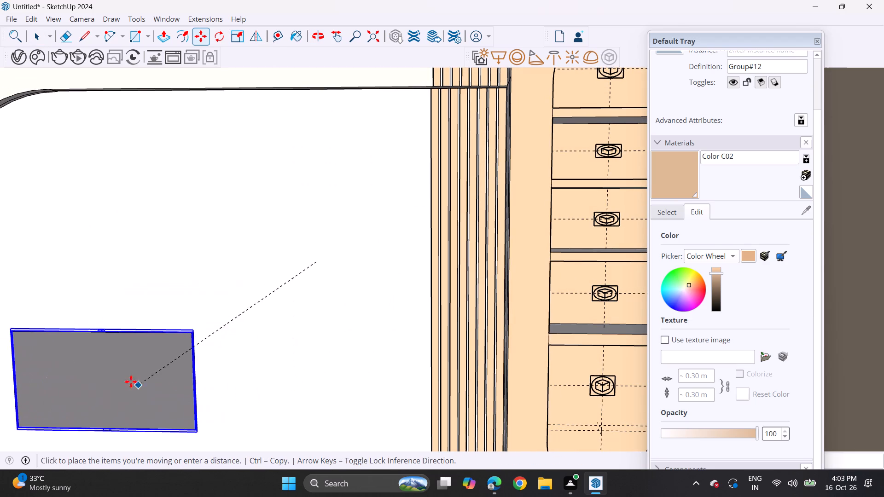
{"action": "left_click", "coordinate": [106, 377]}
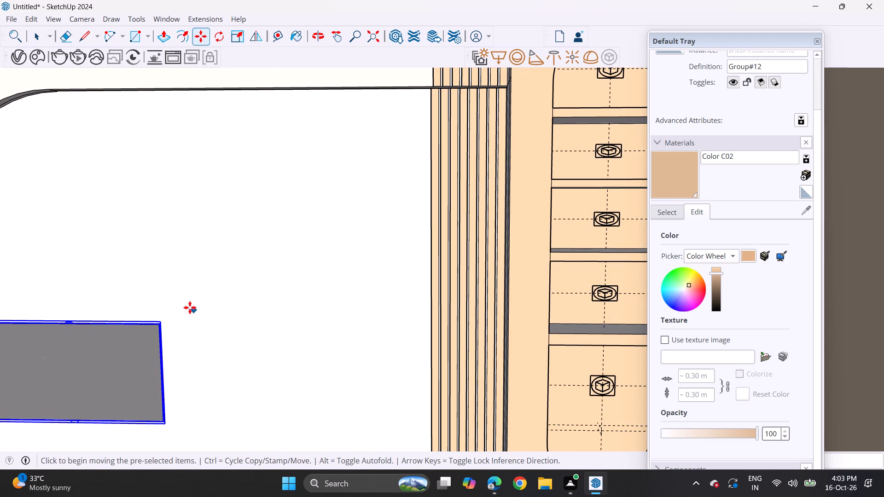
{"action": "left_click", "coordinate": [169, 319]}
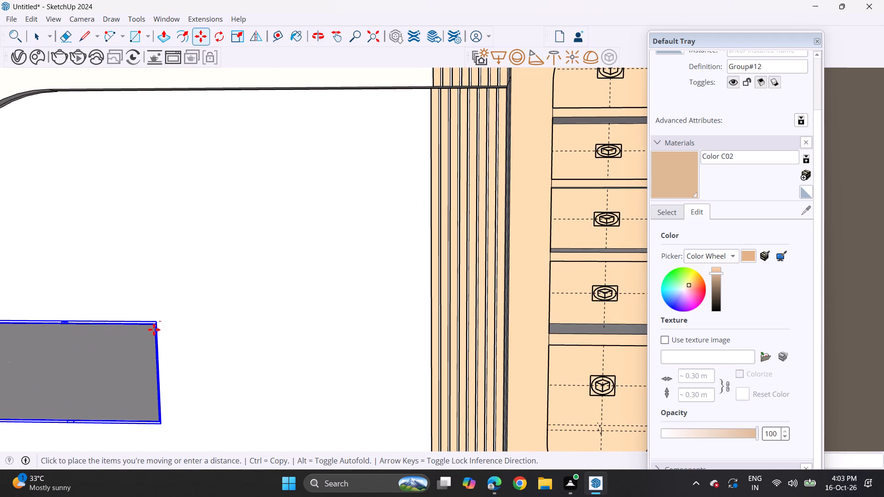
{"action": "left_click", "coordinate": [151, 333]}
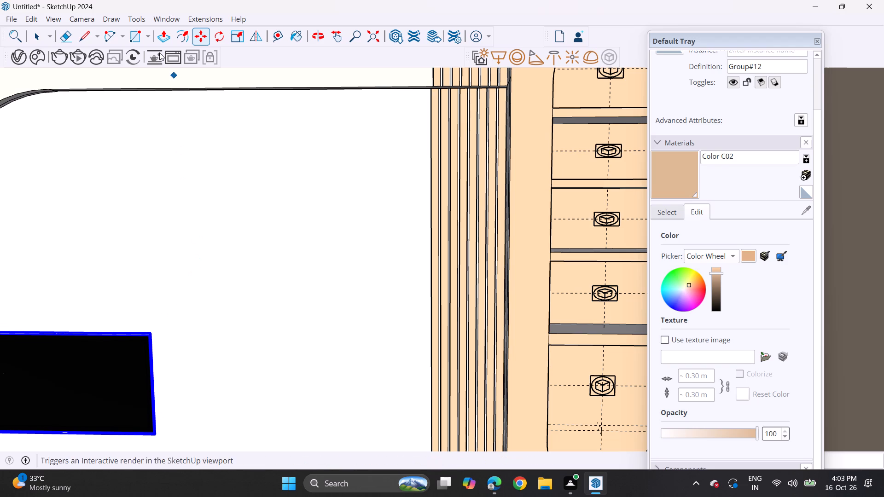
Draw a rectangle on the recessed panel from its upper middle area down to the edge of the first fluted strip.
{"action": "left_click", "coordinate": [141, 39]}
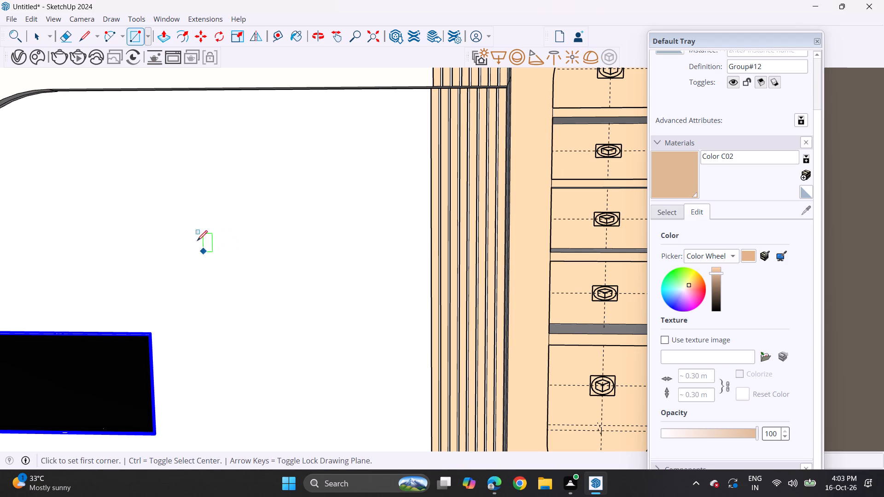
{"action": "scroll", "coordinate": [114, 231], "scroll_direction": "down", "scroll_amount": 3}
{"action": "middle_click_drag", "start_coordinate": [126, 246], "coordinate": [249, 239], "text": "shift"}
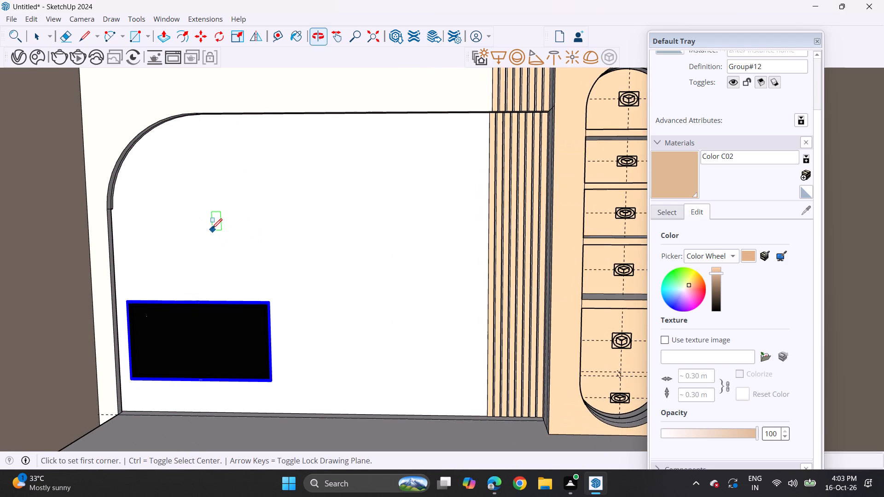
{"action": "middle_click_drag", "start_coordinate": [214, 226], "coordinate": [230, 206]}
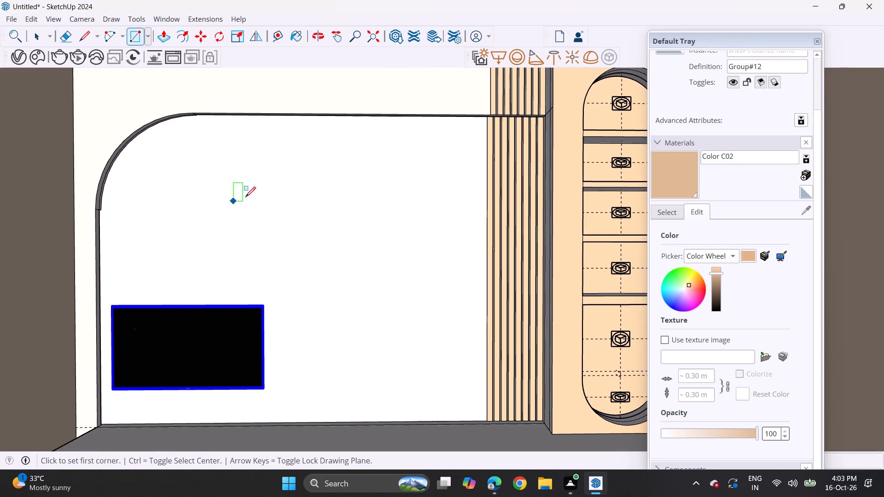
{"action": "middle_click_drag", "start_coordinate": [272, 135], "coordinate": [254, 162]}
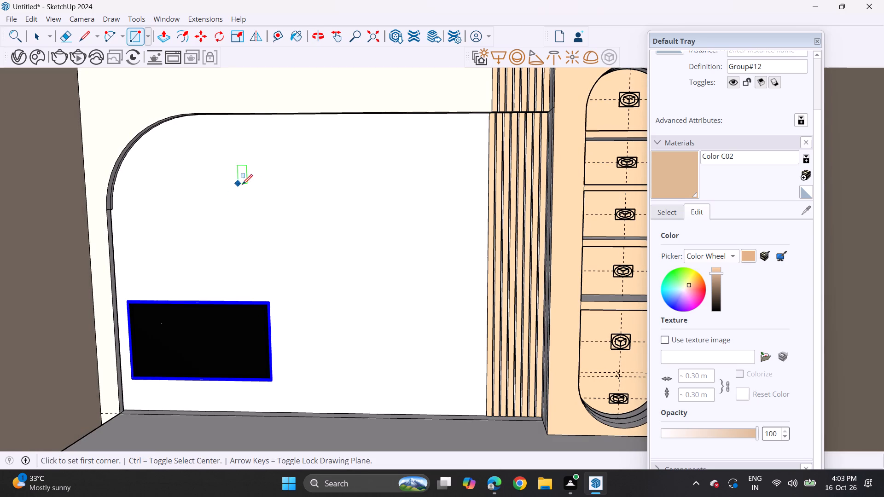
{"action": "left_click", "coordinate": [227, 197]}
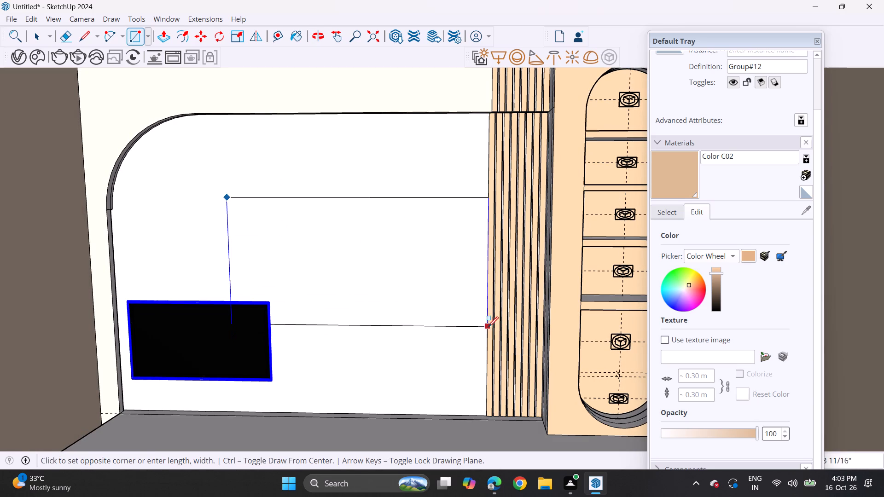
{"action": "key", "text": "Escape"}
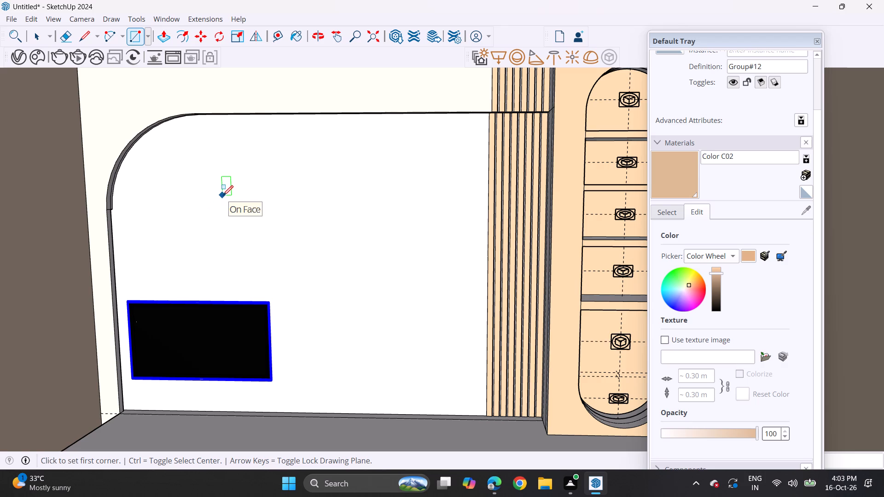
{"action": "left_click", "coordinate": [219, 182]}
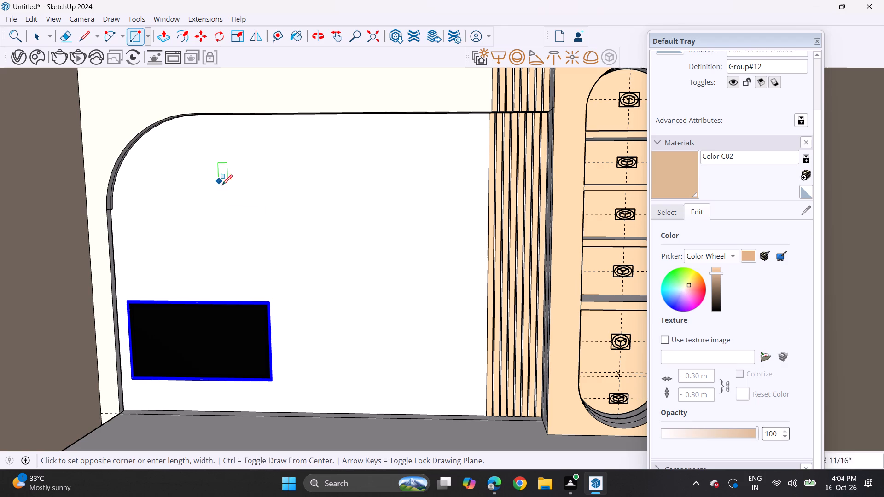
{"action": "left_click", "coordinate": [497, 344]}
Push/Pull the rectangle out from the recessed panel into a shallow backing box for the TV.
{"action": "scroll", "coordinate": [473, 303], "scroll_direction": "up", "scroll_amount": 2}
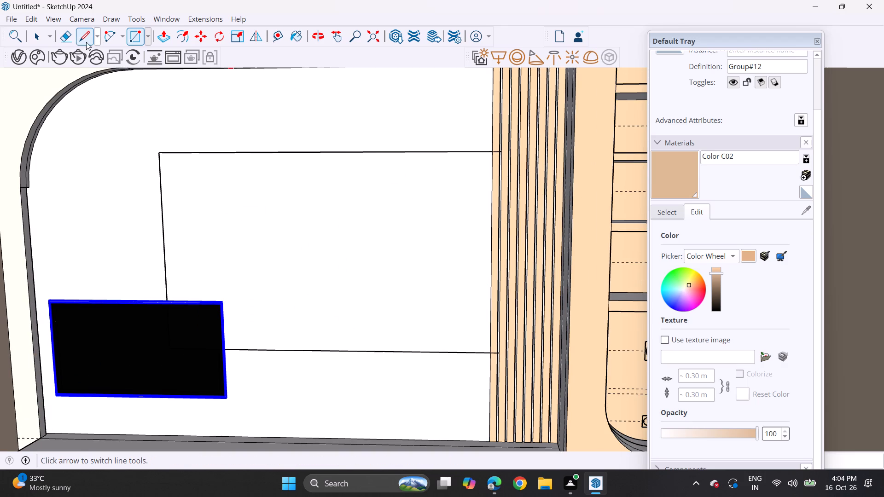
{"action": "left_click", "coordinate": [169, 42]}
{"action": "left_click", "coordinate": [322, 301]}
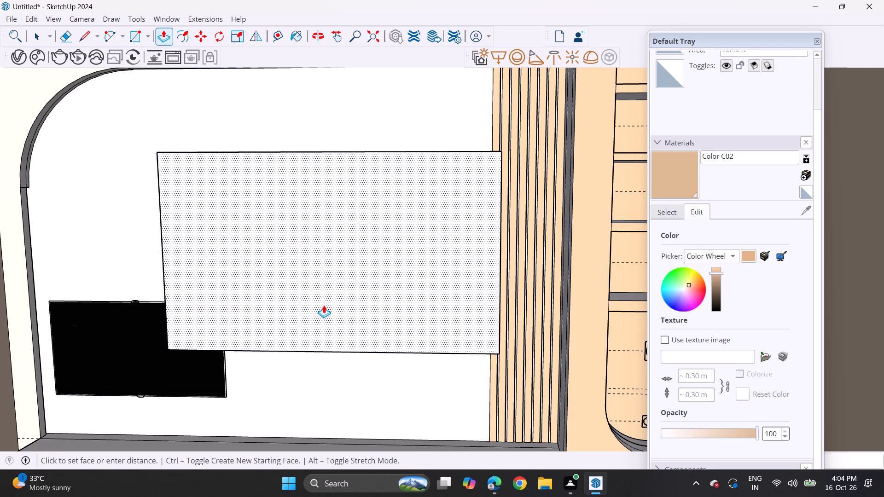
{"action": "left_click", "coordinate": [324, 305]}
Move the TV by its lower corner onto the front of the backing box, at the lower corner beside the fluted strips.
{"action": "key", "text": "space"}
{"action": "left_click", "coordinate": [186, 393]}
{"action": "key", "text": "m"}
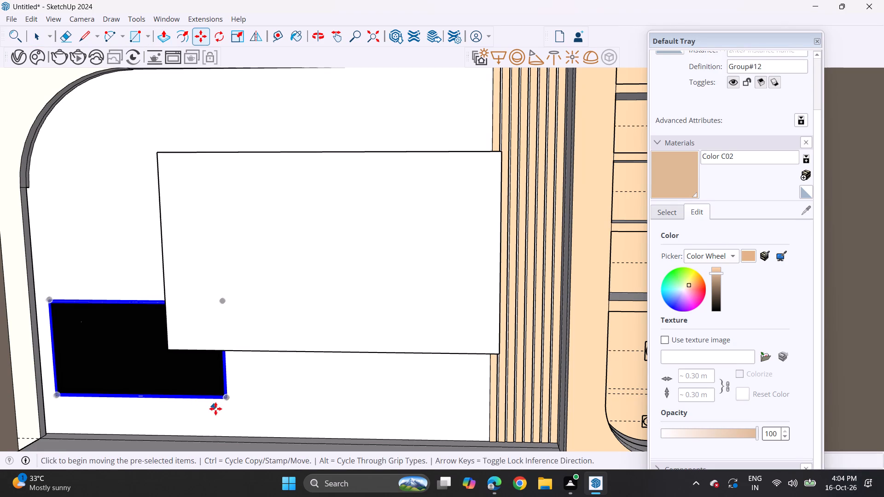
{"action": "left_click", "coordinate": [224, 403]}
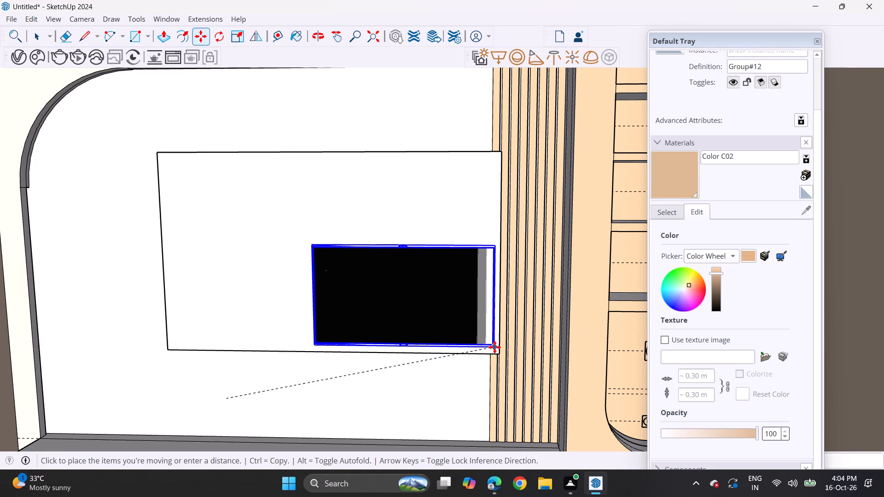
{"action": "left_click", "coordinate": [494, 347]}
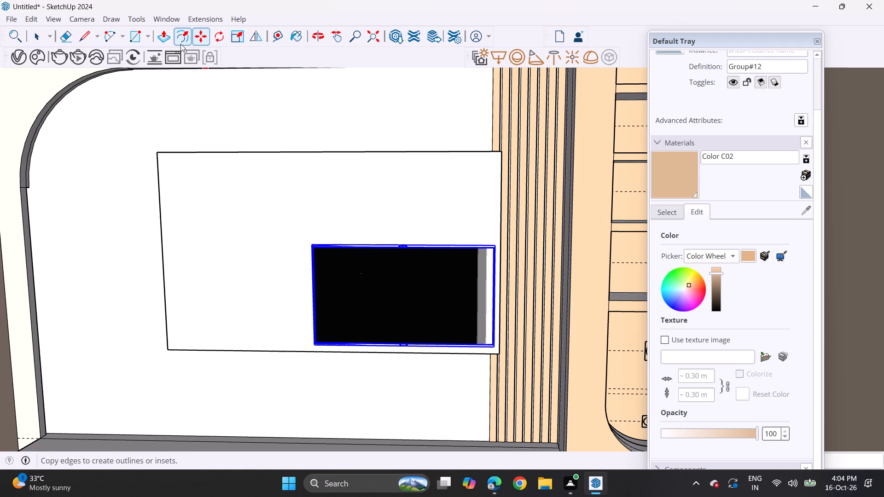
Scale the TV uniformly from its two upper corners to span the full width of the backing box.
{"action": "left_click", "coordinate": [232, 39]}
{"action": "left_click", "coordinate": [314, 246]}
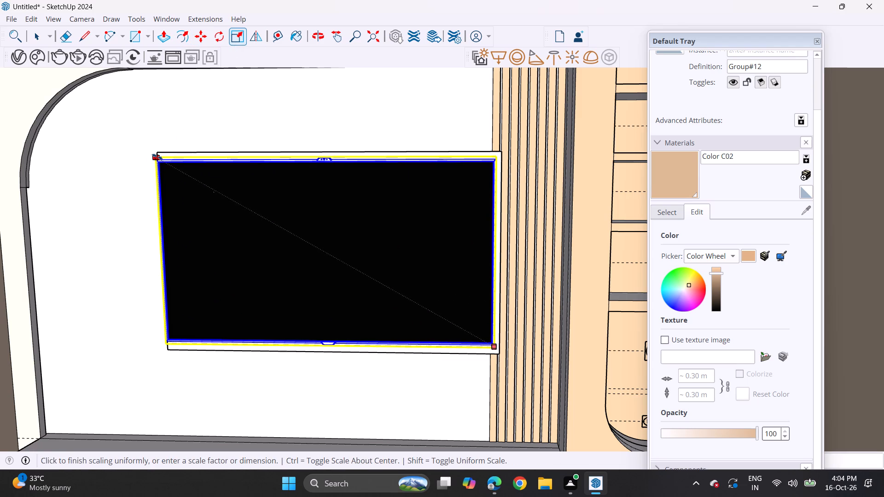
{"action": "left_click", "coordinate": [157, 156]}
{"action": "left_click", "coordinate": [495, 158]}
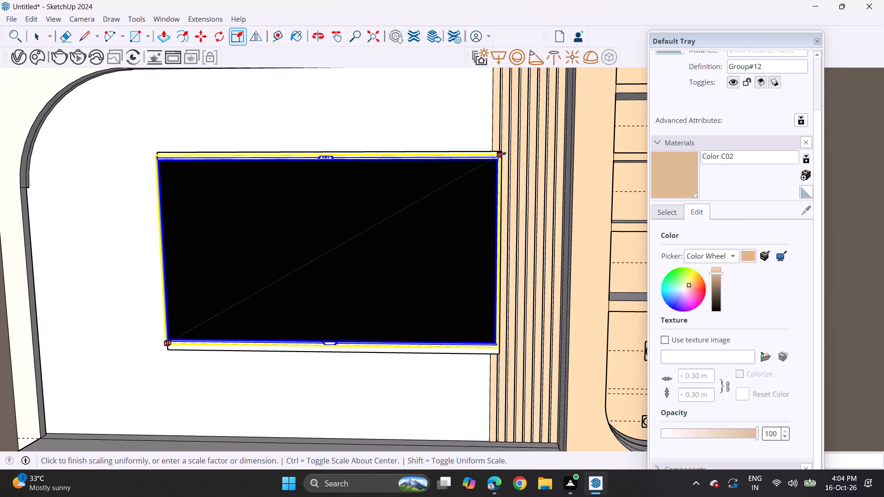
{"action": "left_click", "coordinate": [505, 153]}
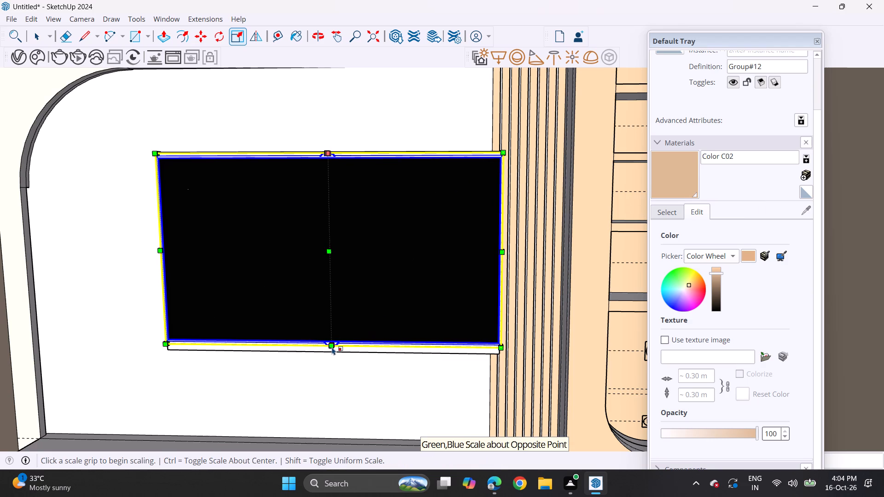
Stretch the TV's height at its lower and upper edges to cover the backing box completely, and deselect it.
{"action": "middle_click_drag", "start_coordinate": [338, 347], "coordinate": [302, 328]}
{"action": "scroll", "coordinate": [339, 344], "scroll_direction": "up", "scroll_amount": 7}
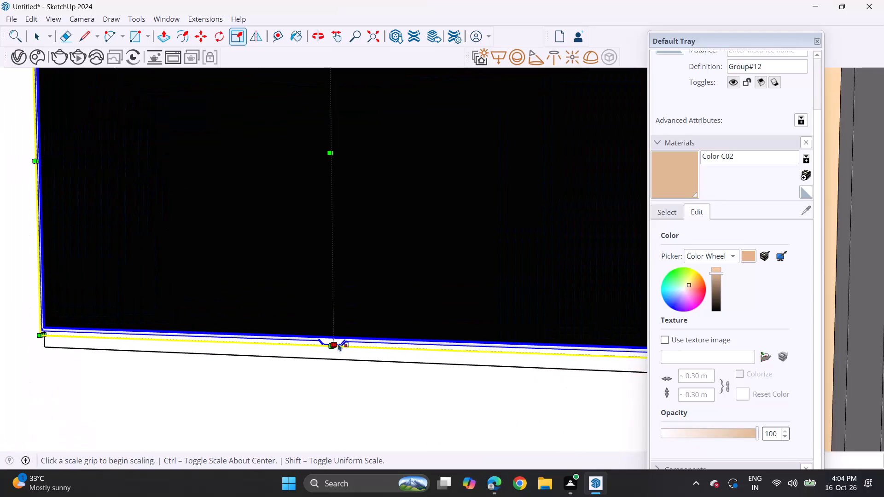
{"action": "left_click", "coordinate": [337, 344]}
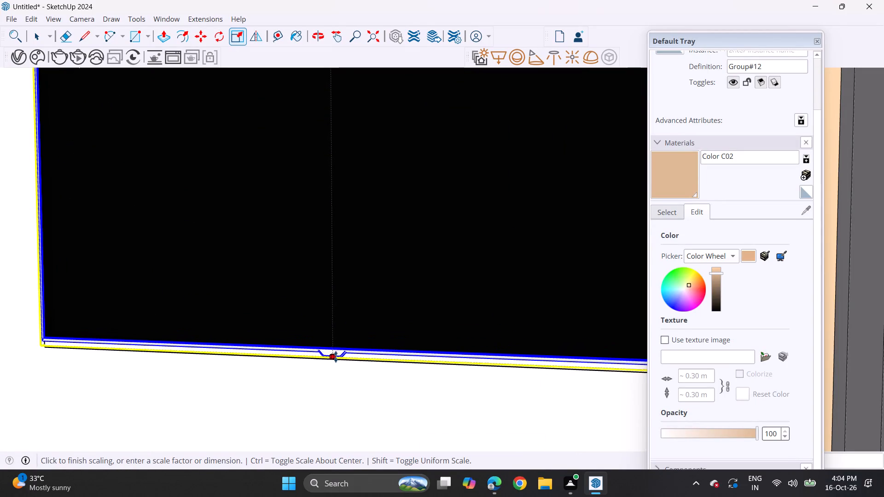
{"action": "left_click", "coordinate": [336, 364]}
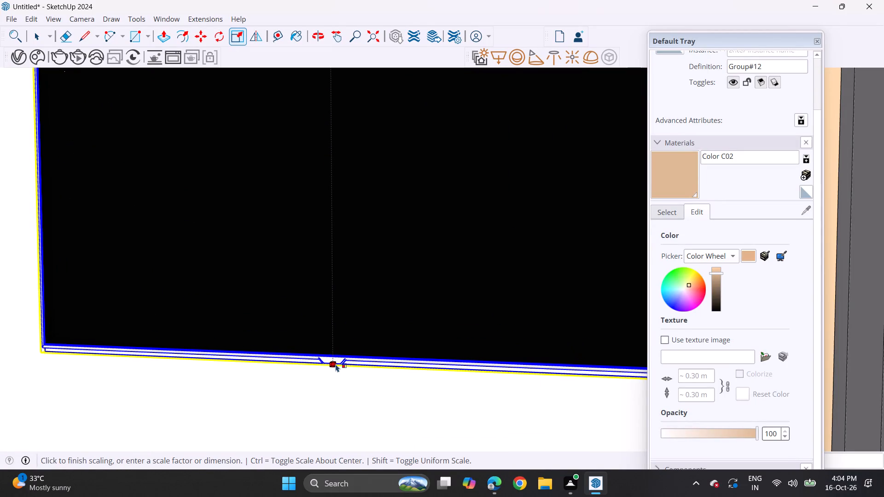
{"action": "scroll", "coordinate": [309, 194], "scroll_direction": "down", "scroll_amount": 2}
{"action": "middle_click_drag", "start_coordinate": [308, 162], "coordinate": [328, 374], "text": "shift"}
{"action": "scroll", "coordinate": [344, 223], "scroll_direction": "up", "scroll_amount": 3}
{"action": "left_click", "coordinate": [352, 209]}
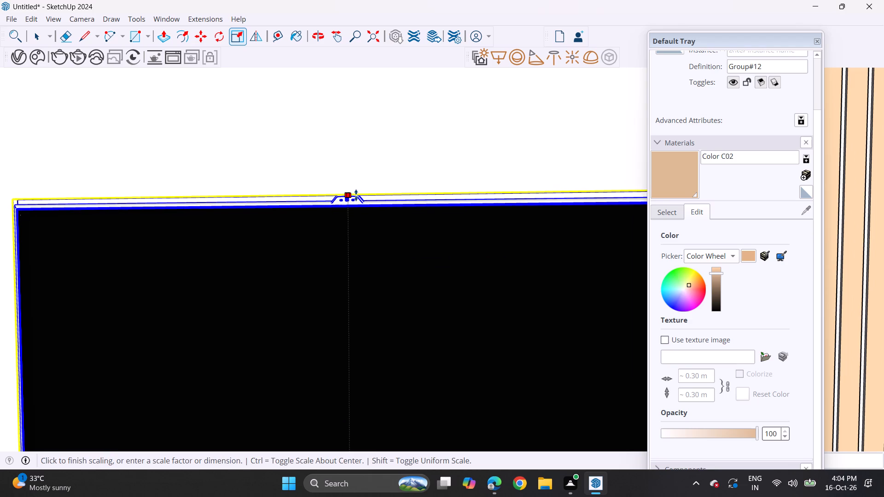
{"action": "left_click", "coordinate": [356, 195]}
{"action": "scroll", "coordinate": [356, 195], "scroll_direction": "down", "scroll_amount": 5}
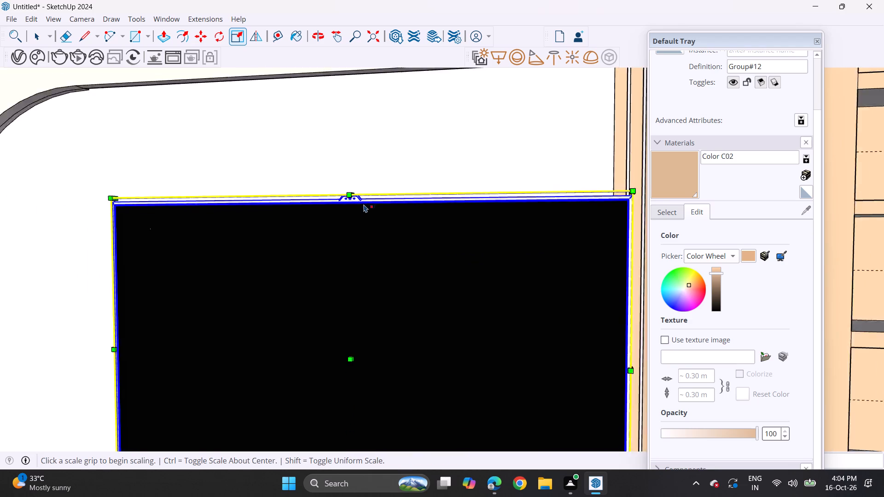
{"action": "scroll", "coordinate": [364, 204], "scroll_direction": "down", "scroll_amount": 5}
{"action": "key", "text": "space"}
{"action": "left_click", "coordinate": [386, 166]}
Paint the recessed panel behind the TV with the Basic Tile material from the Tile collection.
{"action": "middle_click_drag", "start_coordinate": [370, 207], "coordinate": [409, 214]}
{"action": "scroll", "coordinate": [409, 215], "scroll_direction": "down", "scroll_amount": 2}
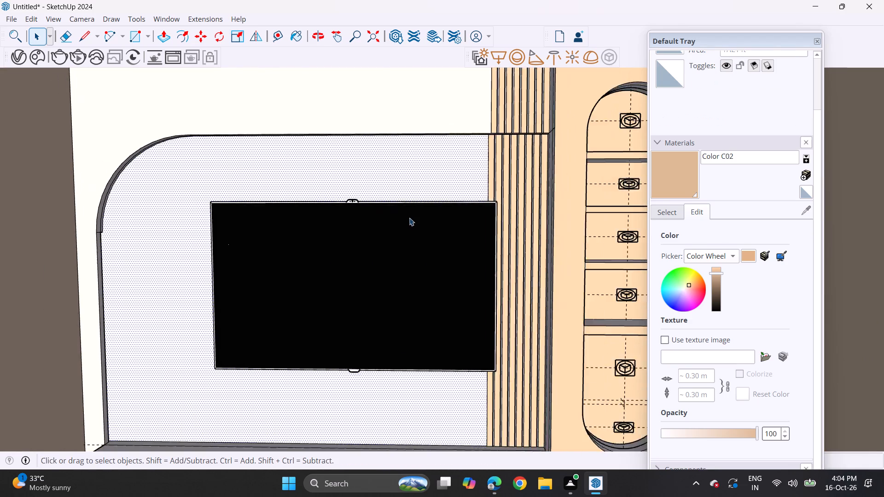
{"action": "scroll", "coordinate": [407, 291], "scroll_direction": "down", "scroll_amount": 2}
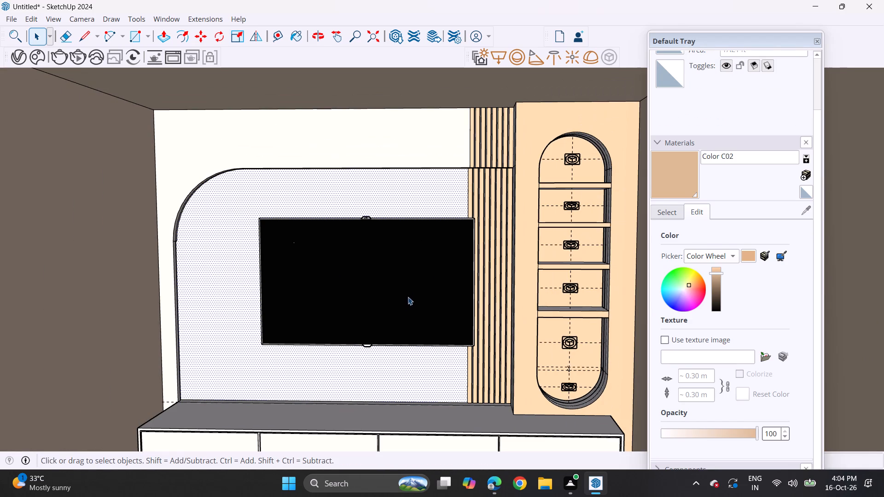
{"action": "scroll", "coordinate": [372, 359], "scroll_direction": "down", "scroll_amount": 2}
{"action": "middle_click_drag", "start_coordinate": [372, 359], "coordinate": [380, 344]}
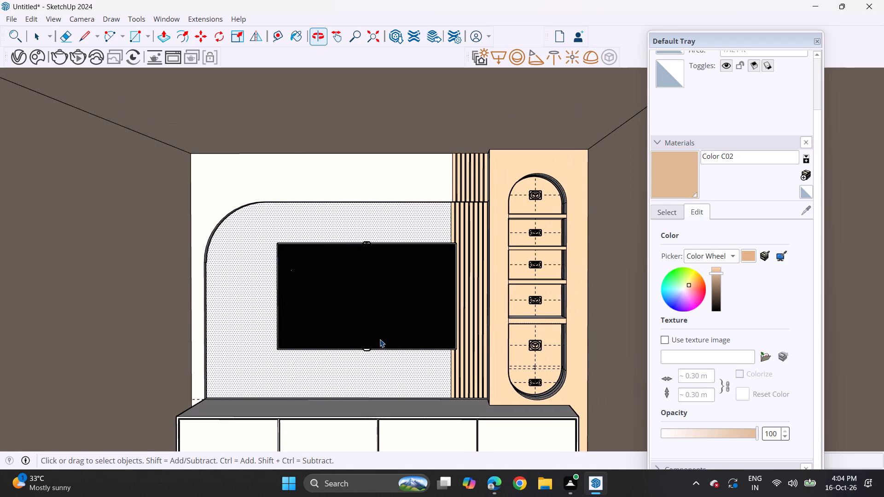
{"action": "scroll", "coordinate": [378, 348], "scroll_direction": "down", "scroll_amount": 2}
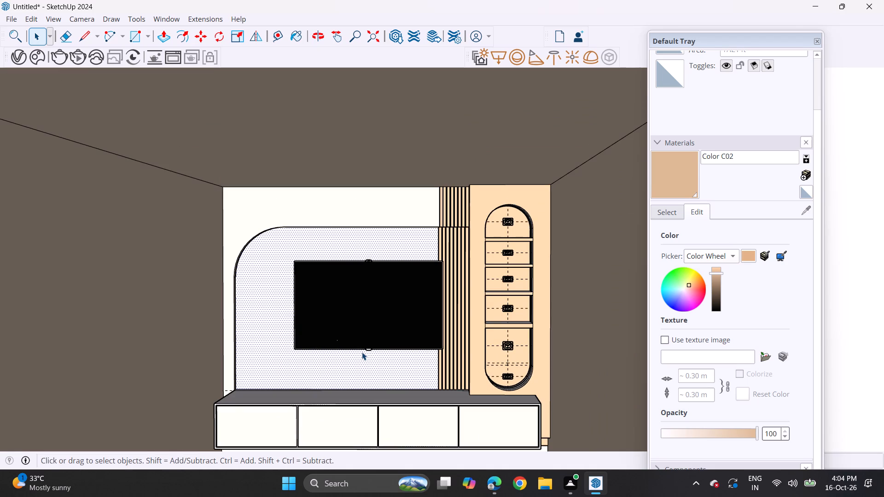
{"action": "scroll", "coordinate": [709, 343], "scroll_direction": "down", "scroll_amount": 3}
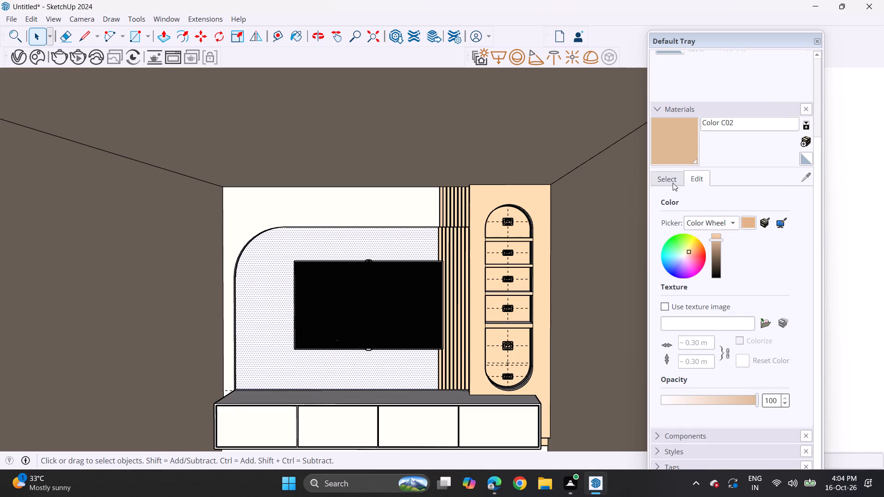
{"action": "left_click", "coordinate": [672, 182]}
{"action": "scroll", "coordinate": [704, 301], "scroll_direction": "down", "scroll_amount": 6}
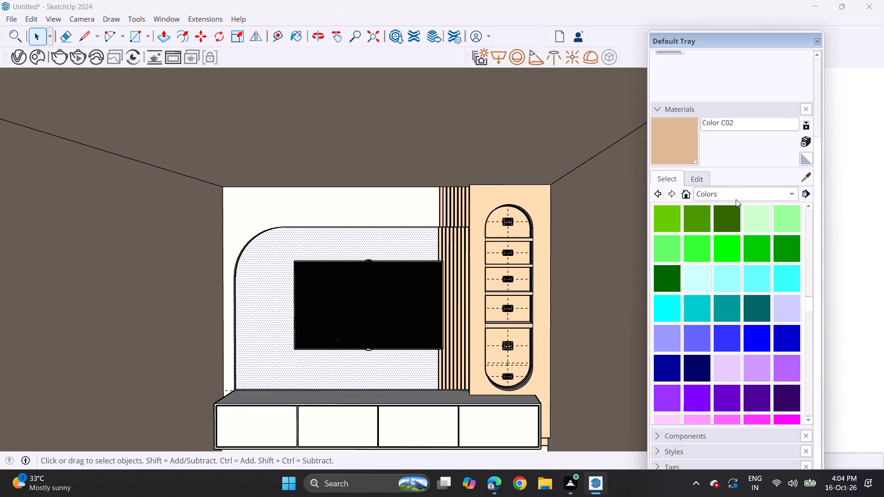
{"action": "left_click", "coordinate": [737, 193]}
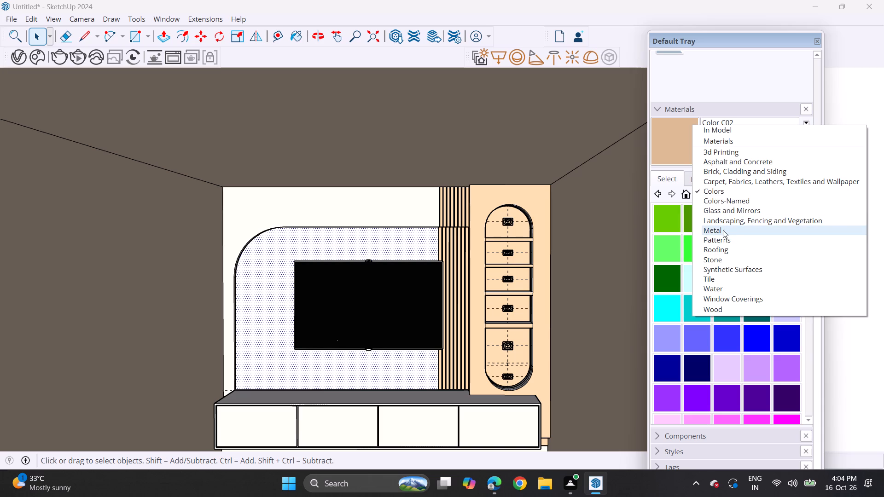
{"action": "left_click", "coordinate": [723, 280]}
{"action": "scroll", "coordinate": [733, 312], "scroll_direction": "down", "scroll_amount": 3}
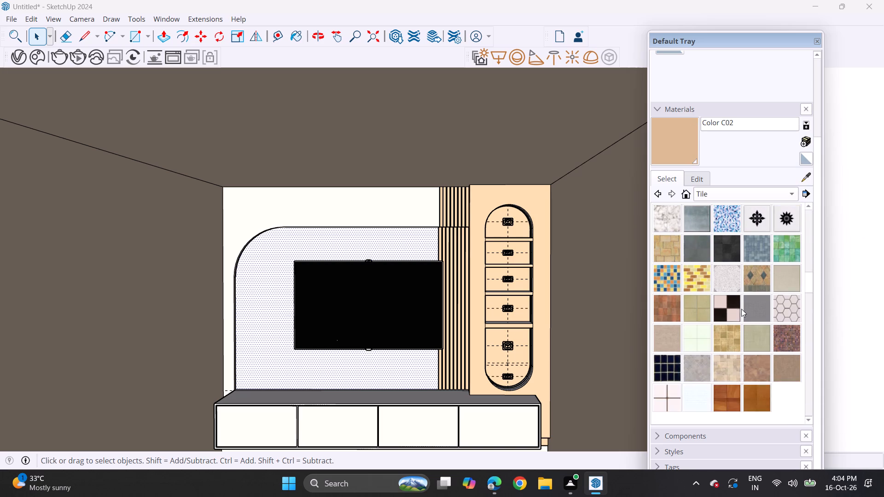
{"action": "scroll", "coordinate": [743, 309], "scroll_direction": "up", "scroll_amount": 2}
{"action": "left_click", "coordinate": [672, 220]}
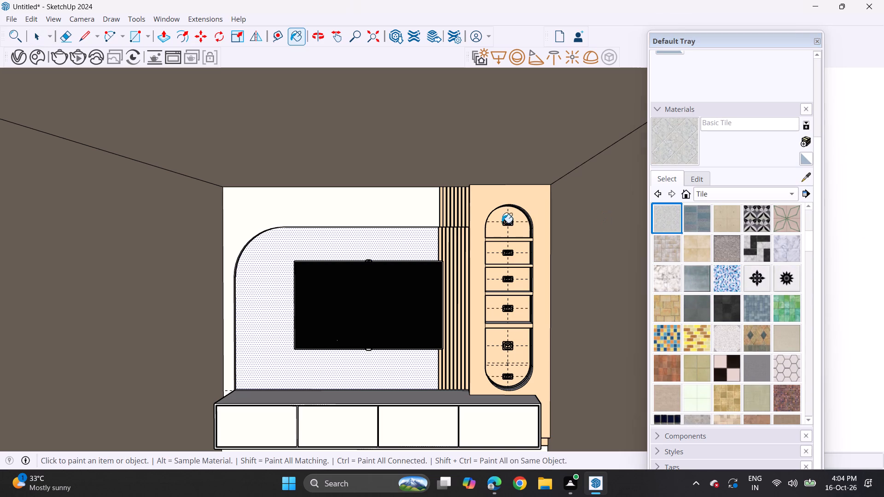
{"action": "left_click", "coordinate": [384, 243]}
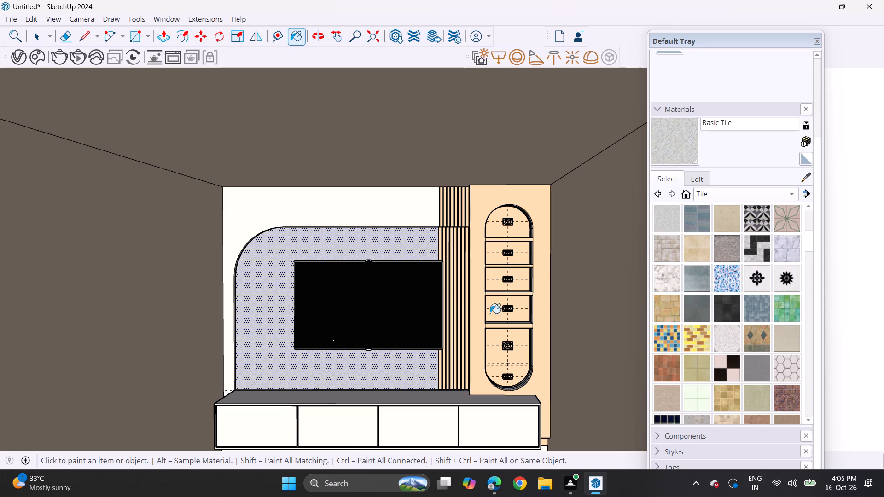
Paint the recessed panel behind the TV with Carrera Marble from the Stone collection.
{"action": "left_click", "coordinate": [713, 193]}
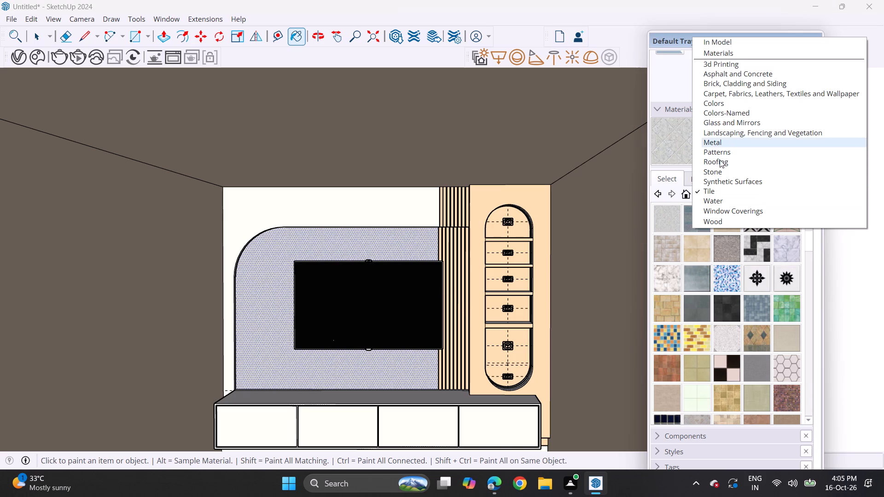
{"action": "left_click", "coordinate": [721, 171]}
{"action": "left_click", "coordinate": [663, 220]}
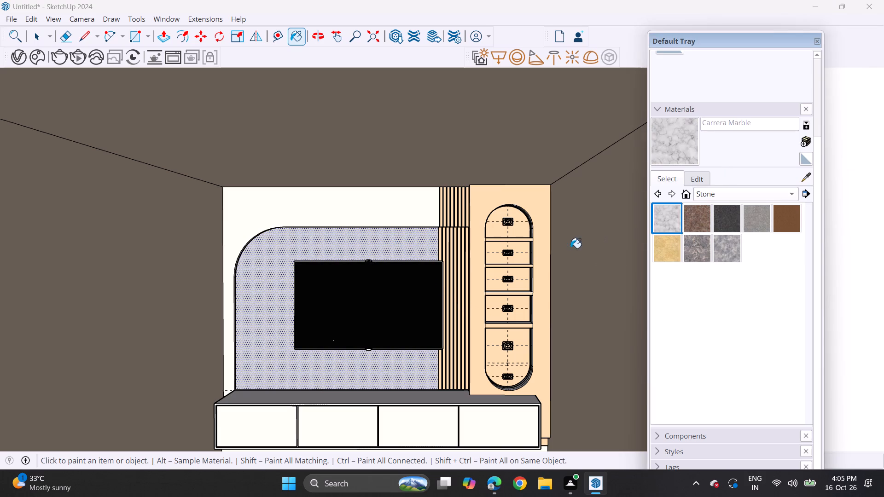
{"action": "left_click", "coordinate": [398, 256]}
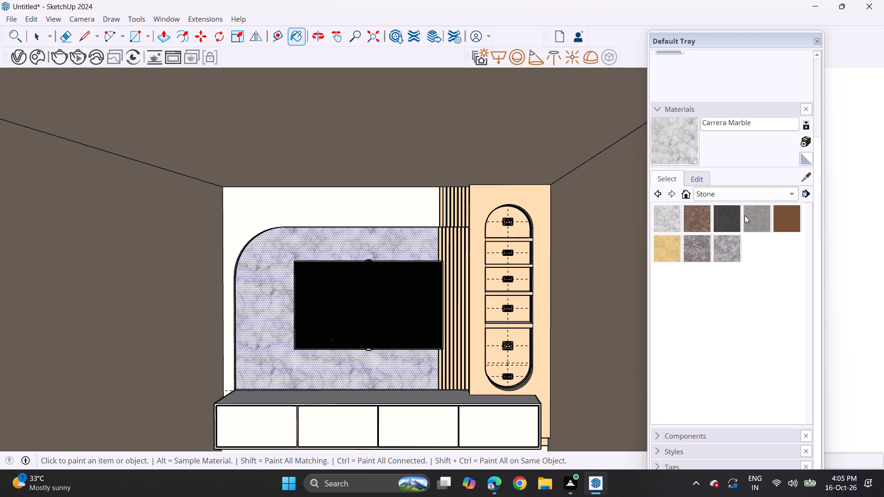
Paint the recessed panel behind the TV with the Stone Vein Gray material.
{"action": "left_click", "coordinate": [728, 247]}
{"action": "left_click", "coordinate": [370, 243]}
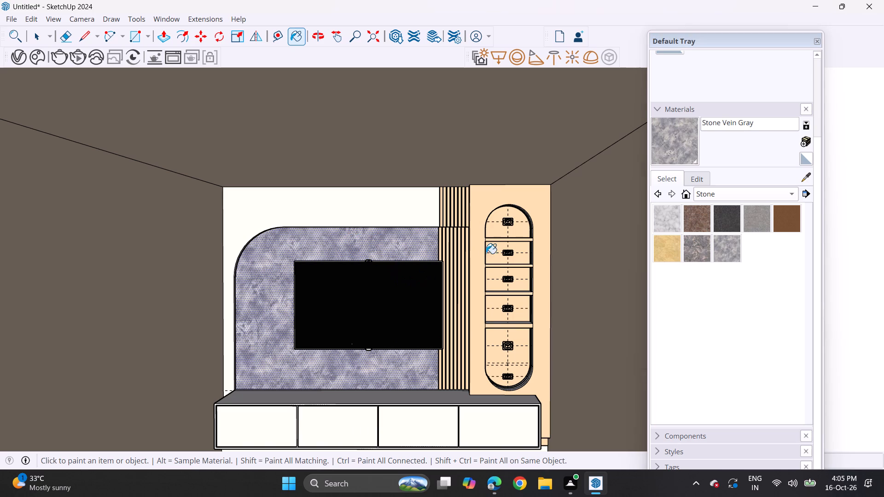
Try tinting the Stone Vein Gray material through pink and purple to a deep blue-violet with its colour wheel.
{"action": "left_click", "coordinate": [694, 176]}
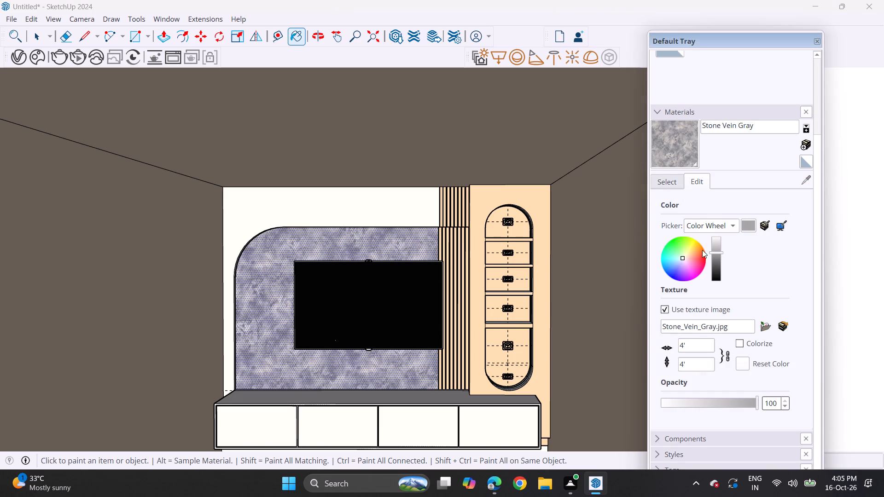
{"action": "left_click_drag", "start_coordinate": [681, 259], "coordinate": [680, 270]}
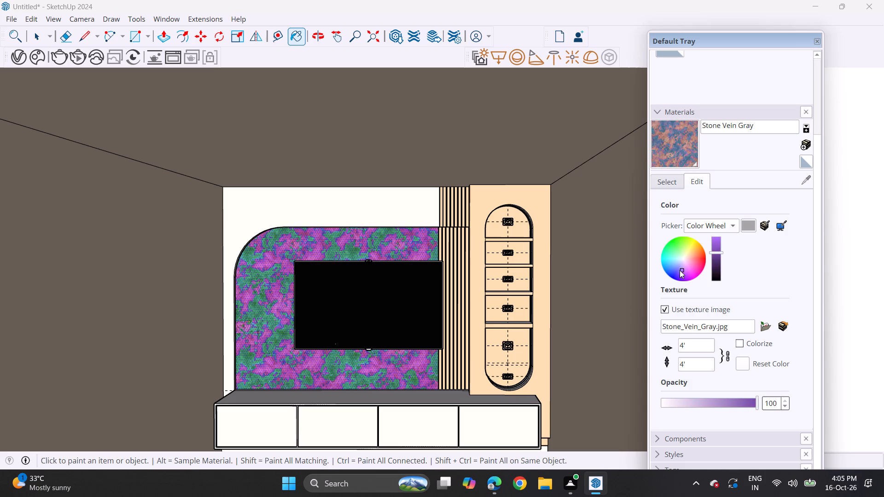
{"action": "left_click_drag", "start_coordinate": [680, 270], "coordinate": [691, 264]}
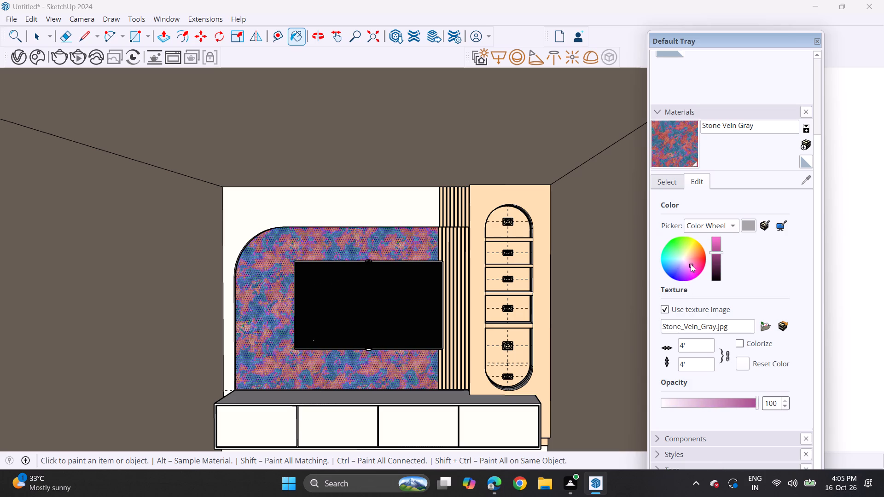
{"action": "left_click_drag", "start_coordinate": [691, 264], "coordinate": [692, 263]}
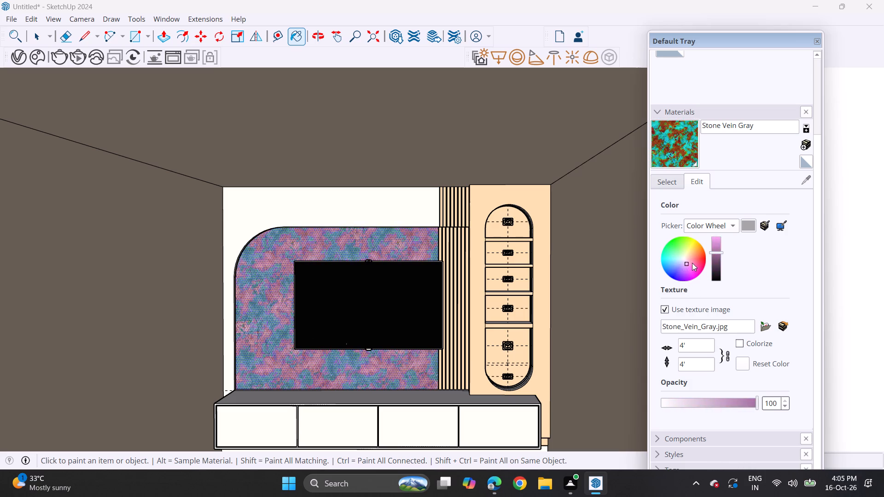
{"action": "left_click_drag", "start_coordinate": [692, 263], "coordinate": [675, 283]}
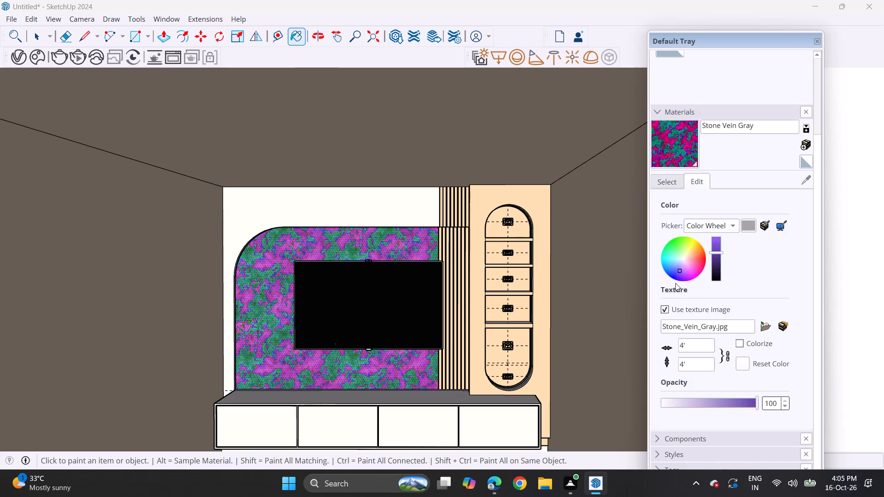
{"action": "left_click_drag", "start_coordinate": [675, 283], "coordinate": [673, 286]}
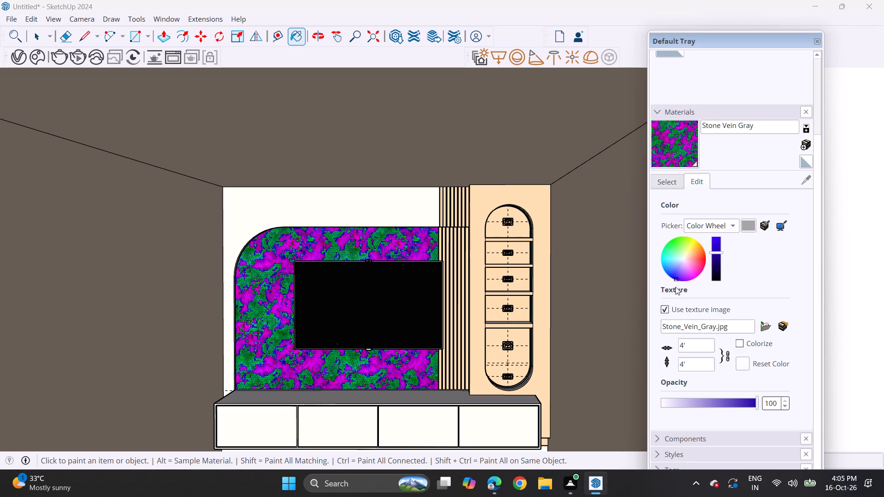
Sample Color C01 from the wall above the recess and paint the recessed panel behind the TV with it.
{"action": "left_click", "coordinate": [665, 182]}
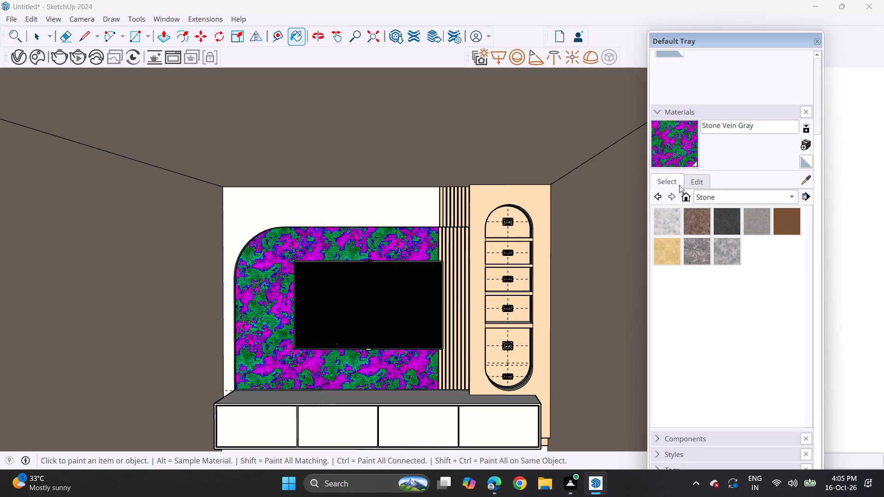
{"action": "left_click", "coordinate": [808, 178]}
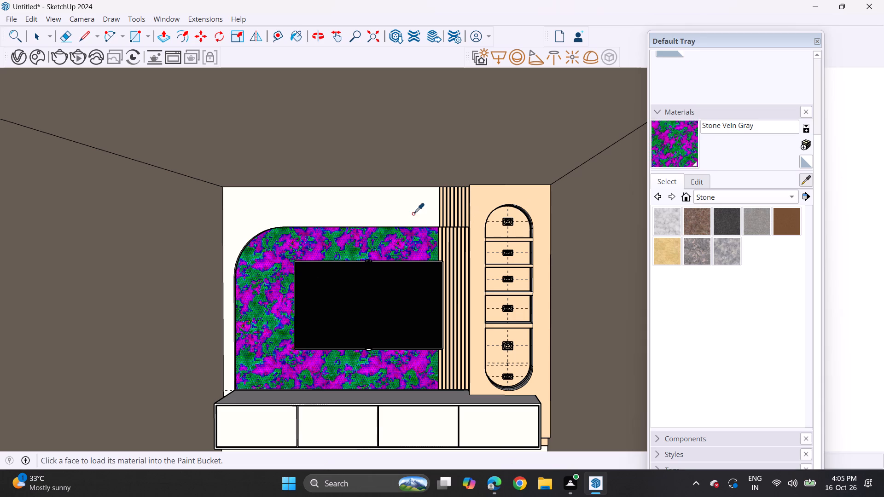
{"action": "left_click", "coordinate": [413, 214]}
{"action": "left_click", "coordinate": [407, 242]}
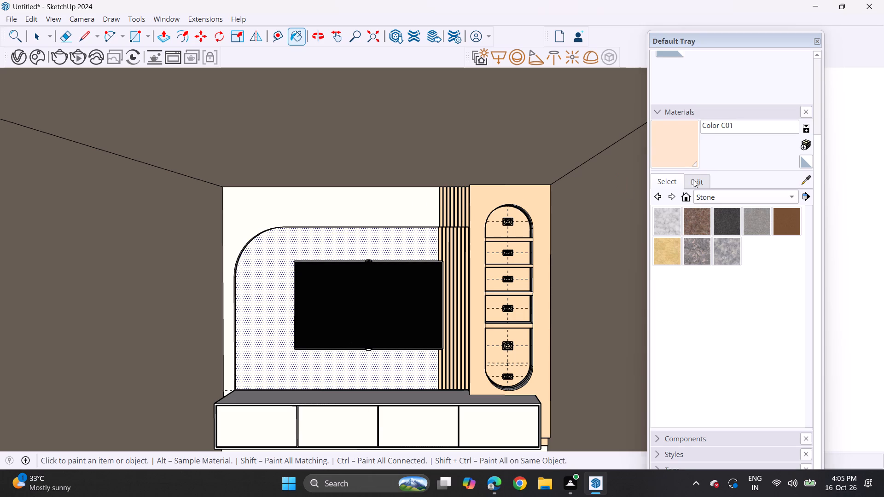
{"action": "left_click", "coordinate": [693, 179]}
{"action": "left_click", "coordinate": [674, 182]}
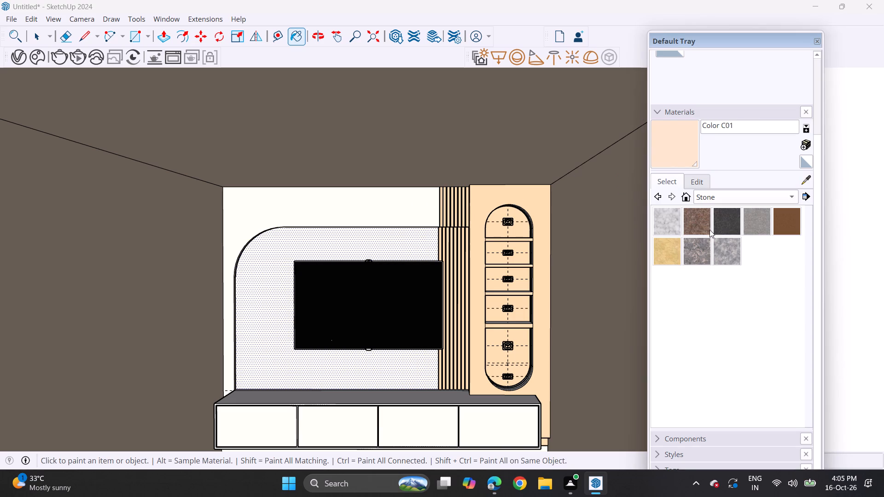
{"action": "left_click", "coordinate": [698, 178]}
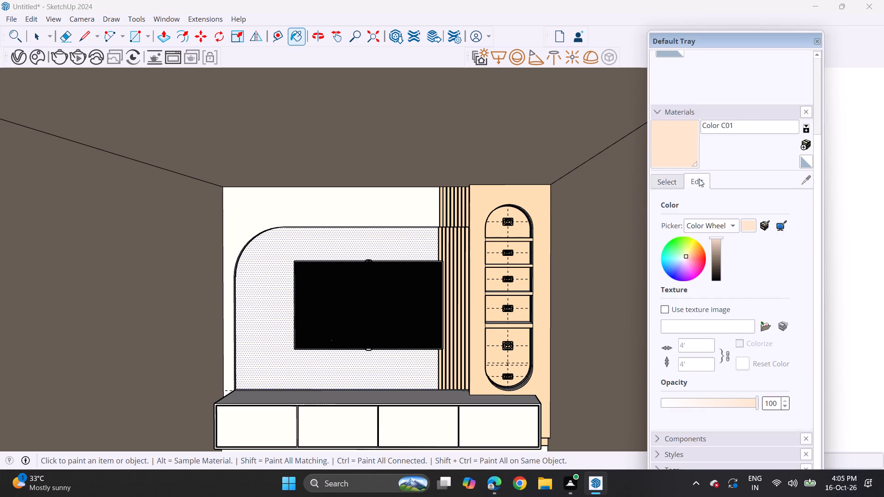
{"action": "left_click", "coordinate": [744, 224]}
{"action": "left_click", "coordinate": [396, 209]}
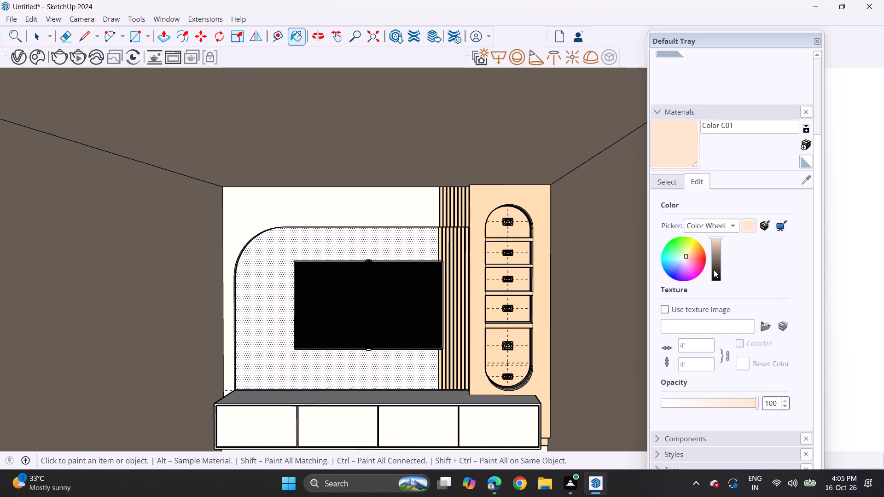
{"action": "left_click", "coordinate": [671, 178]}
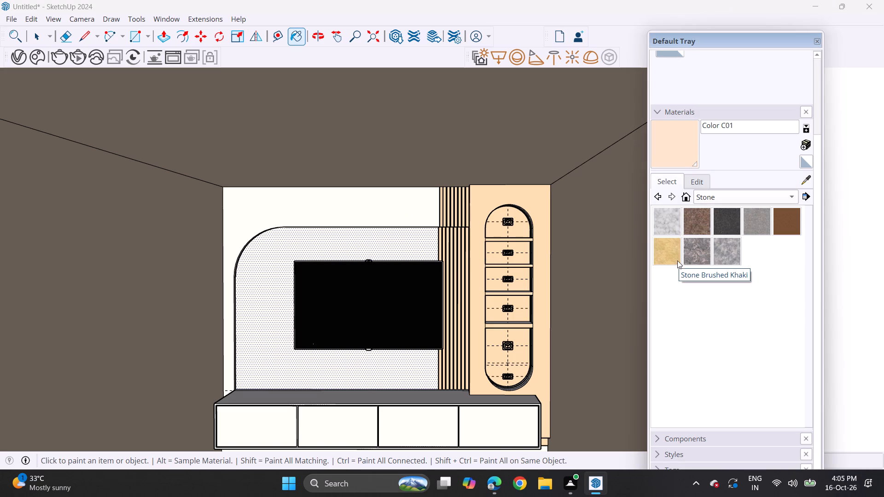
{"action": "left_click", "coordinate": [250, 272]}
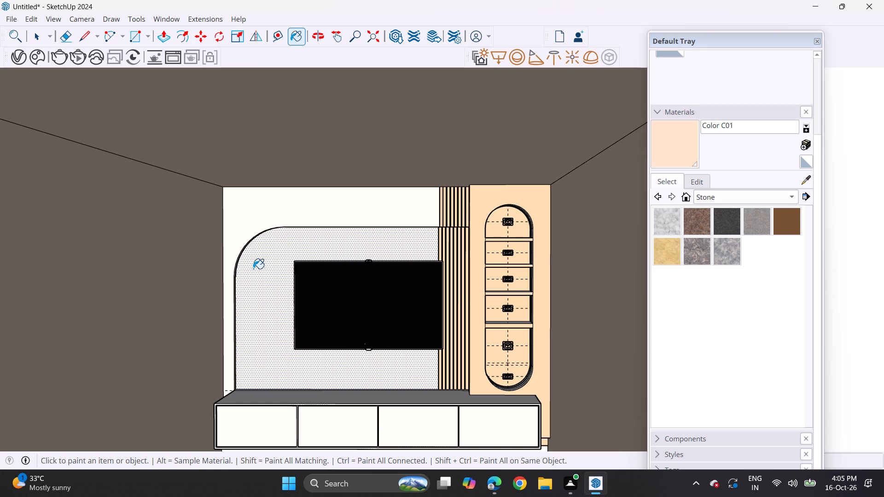
Paint the recessed panel behind the TV and the wall around it with Color D01 from the Colors collection.
{"action": "left_click", "coordinate": [707, 198]}
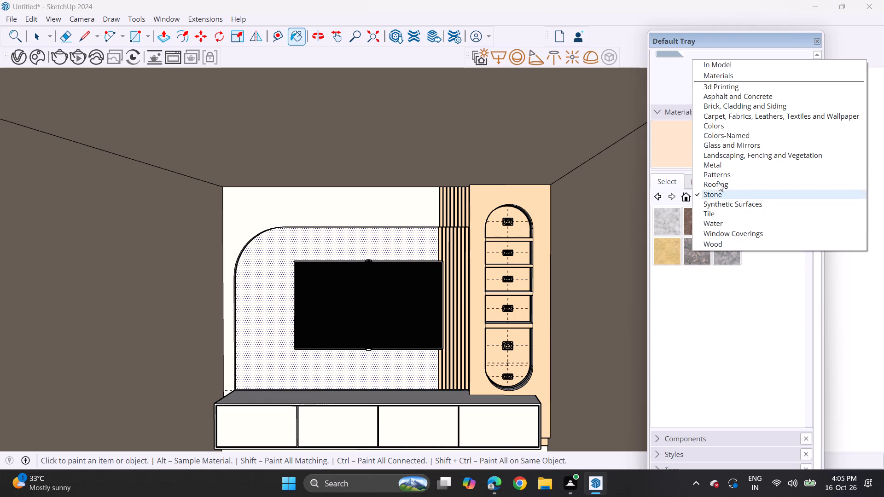
{"action": "left_click", "coordinate": [733, 126]}
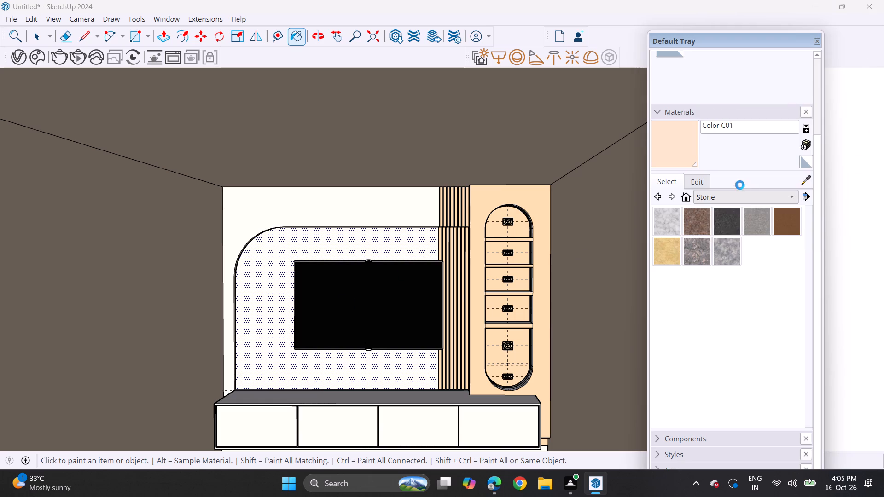
{"action": "scroll", "coordinate": [773, 309], "scroll_direction": "down", "scroll_amount": 2}
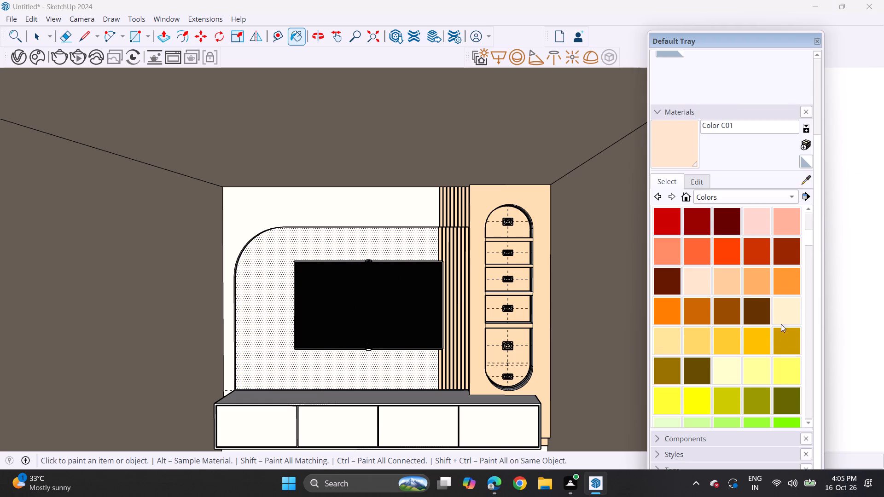
{"action": "left_click", "coordinate": [785, 306]}
{"action": "left_click", "coordinate": [266, 257]}
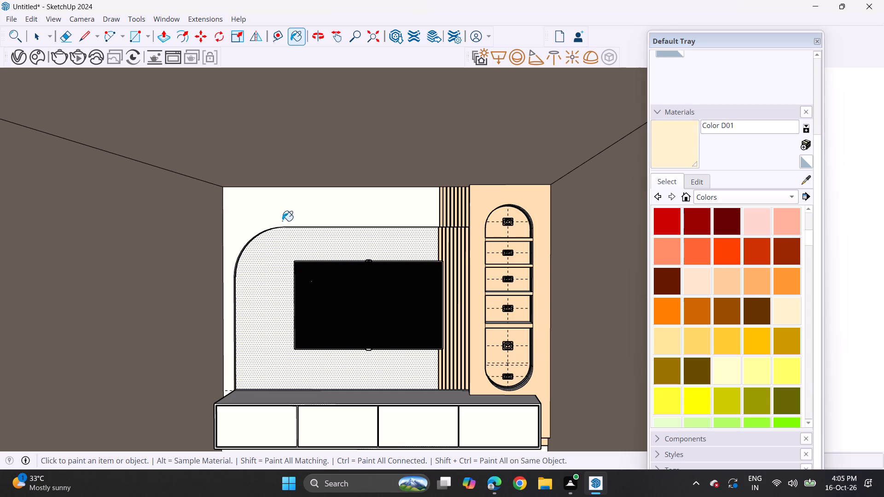
{"action": "left_click", "coordinate": [282, 221]}
Lower the brightness of Color D01 slightly to a soft beige cream.
{"action": "left_click_drag", "start_coordinate": [698, 179], "coordinate": [708, 188]}
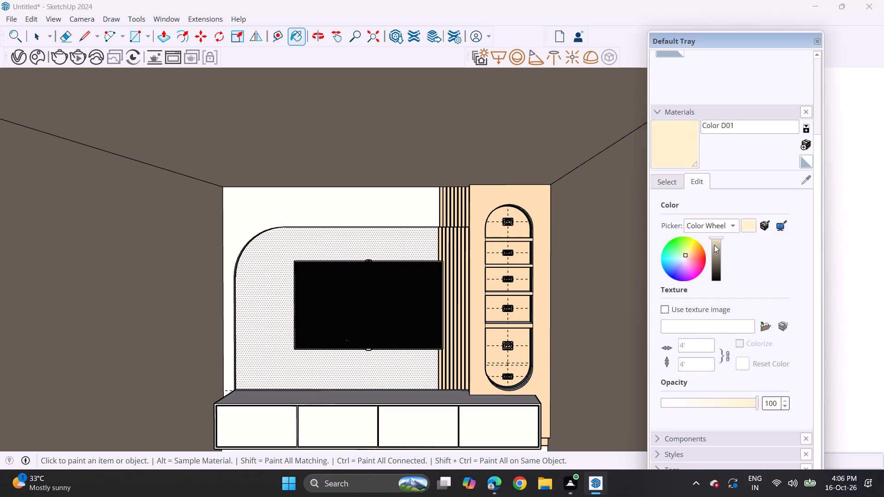
{"action": "left_click", "coordinate": [714, 245]}
{"action": "left_click", "coordinate": [715, 241]}
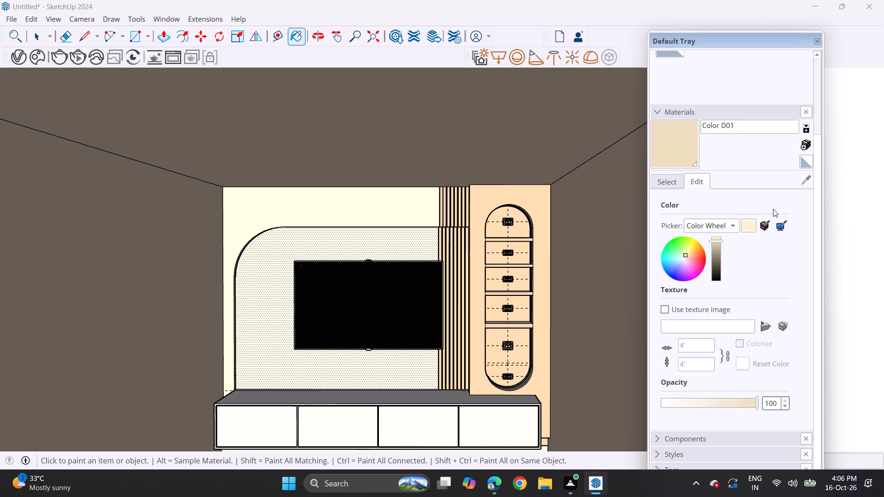
{"action": "left_click", "coordinate": [715, 243]}
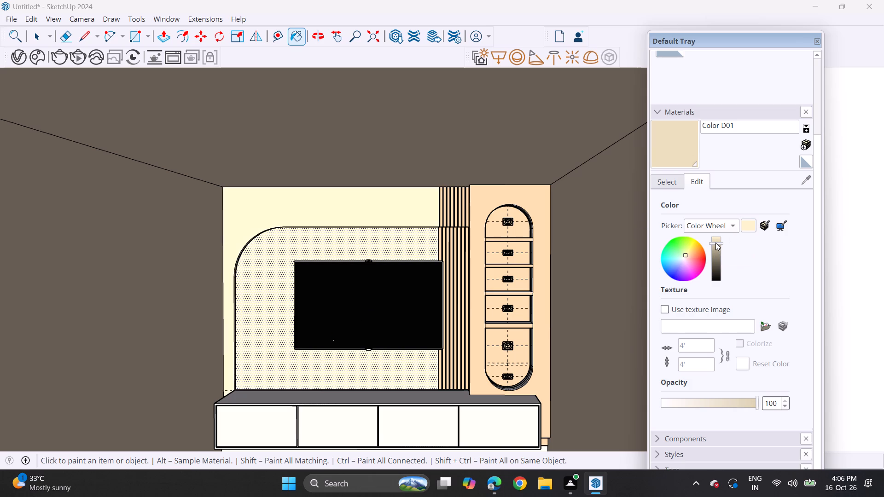
{"action": "left_click", "coordinate": [716, 242]}
{"action": "left_click", "coordinate": [717, 241]}
Import the Quadro Decorativo LIGTH FLOWER picture model from the Downloads folder.
{"action": "left_click", "coordinate": [15, 19]}
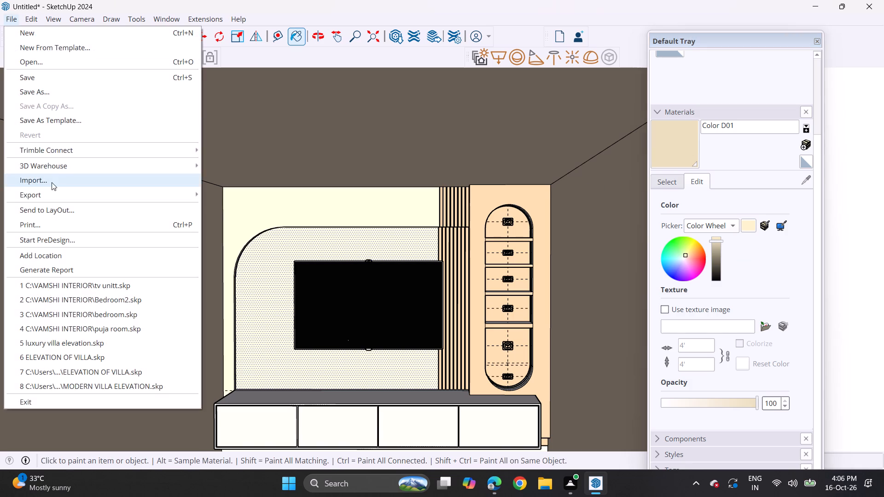
{"action": "left_click", "coordinate": [52, 182]}
{"action": "scroll", "coordinate": [182, 193], "scroll_direction": "down", "scroll_amount": 4}
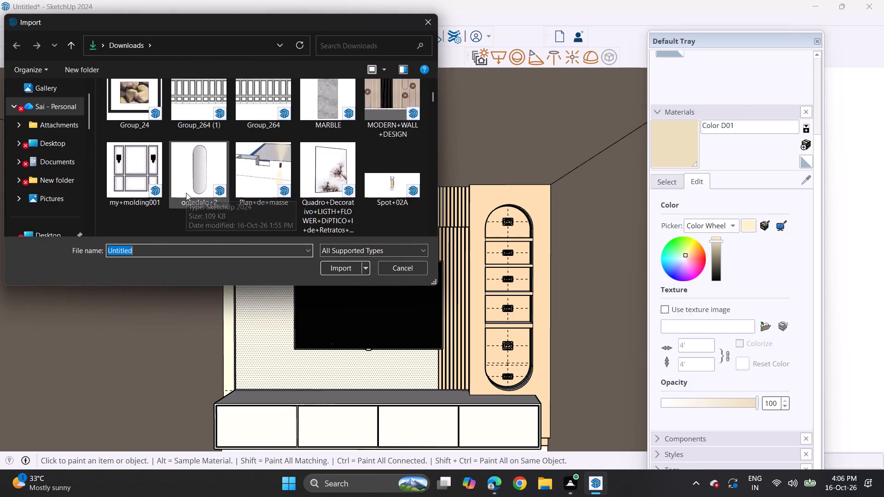
{"action": "scroll", "coordinate": [186, 193], "scroll_direction": "down", "scroll_amount": 1}
{"action": "left_click", "coordinate": [325, 100]}
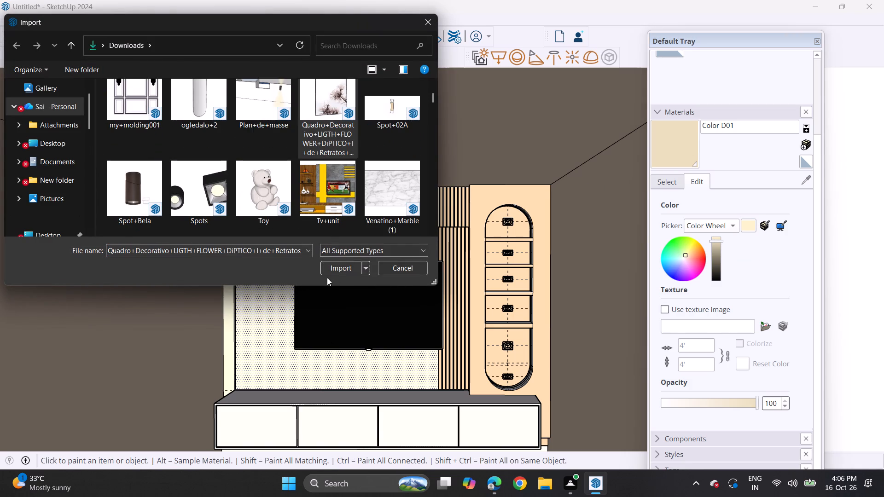
{"action": "left_click", "coordinate": [333, 268]}
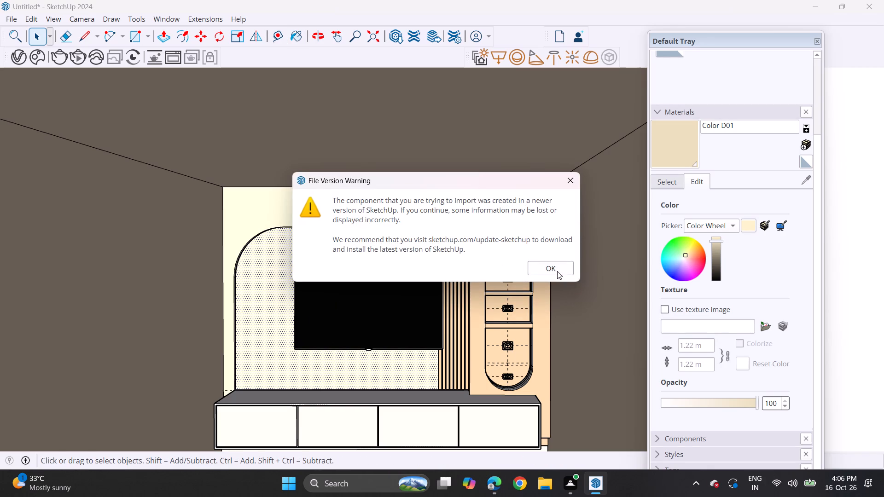
{"action": "left_click", "coordinate": [557, 271]}
Place the imported picture display in the open space beside the room.
{"action": "scroll", "coordinate": [276, 358], "scroll_direction": "down", "scroll_amount": 2}
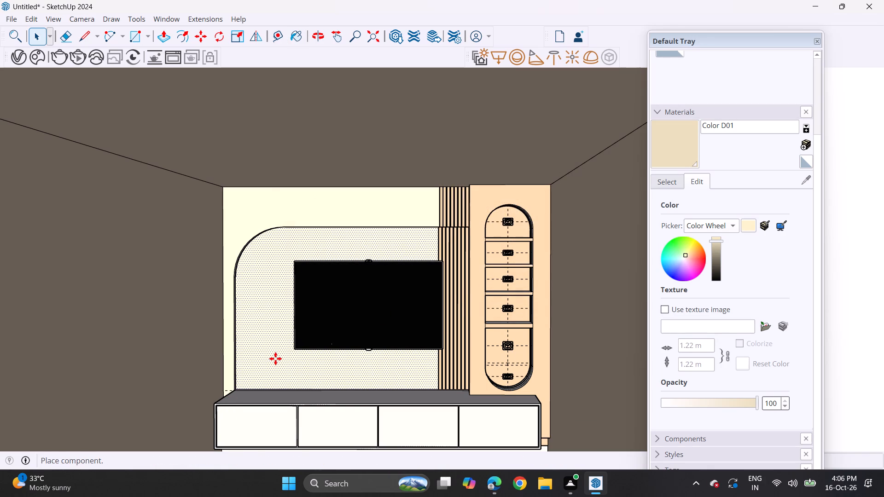
{"action": "scroll", "coordinate": [275, 358], "scroll_direction": "down", "scroll_amount": 8}
{"action": "scroll", "coordinate": [316, 338], "scroll_direction": "down", "scroll_amount": 5}
{"action": "scroll", "coordinate": [419, 316], "scroll_direction": "down", "scroll_amount": 4}
{"action": "scroll", "coordinate": [410, 323], "scroll_direction": "down", "scroll_amount": 20}
{"action": "scroll", "coordinate": [410, 323], "scroll_direction": "down", "scroll_amount": 1}
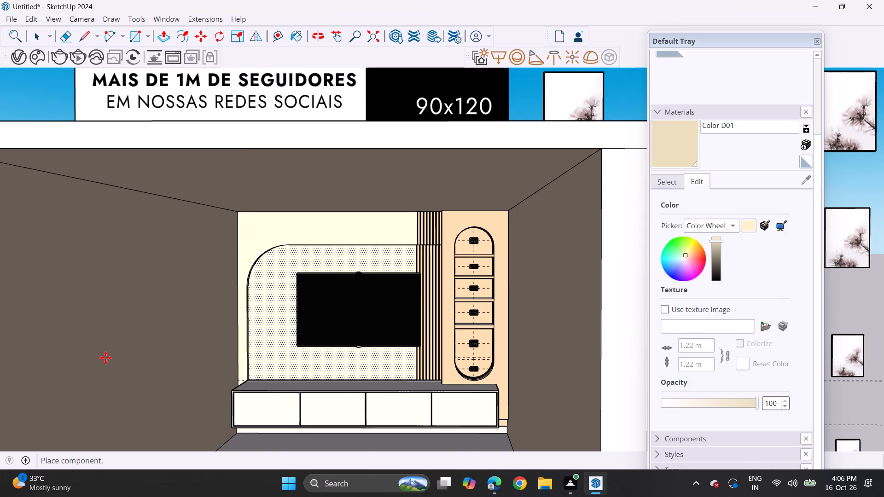
{"action": "scroll", "coordinate": [130, 360], "scroll_direction": "down", "scroll_amount": 13}
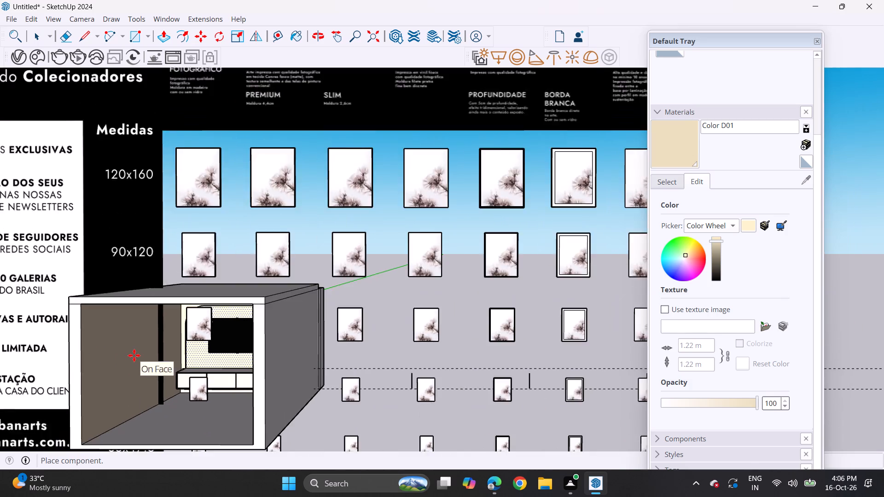
{"action": "scroll", "coordinate": [134, 355], "scroll_direction": "down", "scroll_amount": 8}
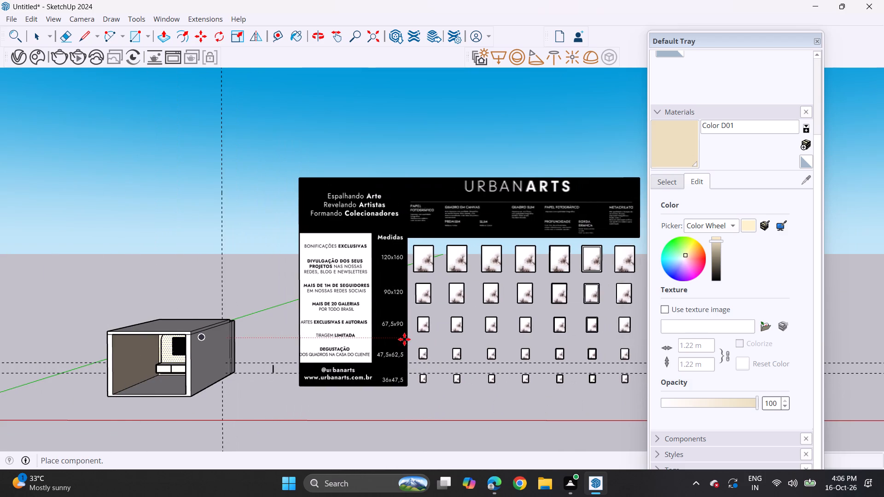
{"action": "left_click", "coordinate": [404, 339]}
Explode the imported picture display component into its separate boards and frames.
{"action": "right_click", "coordinate": [404, 308]}
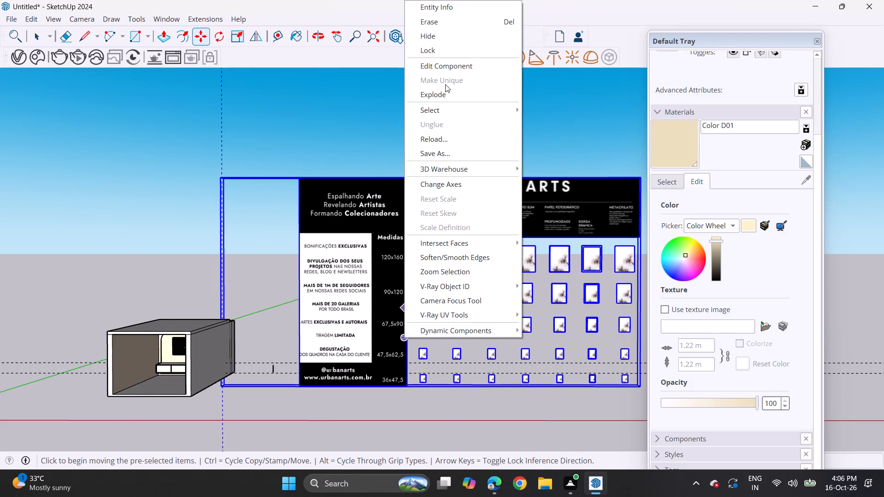
{"action": "left_click", "coordinate": [451, 96]}
{"action": "left_click", "coordinate": [426, 269]}
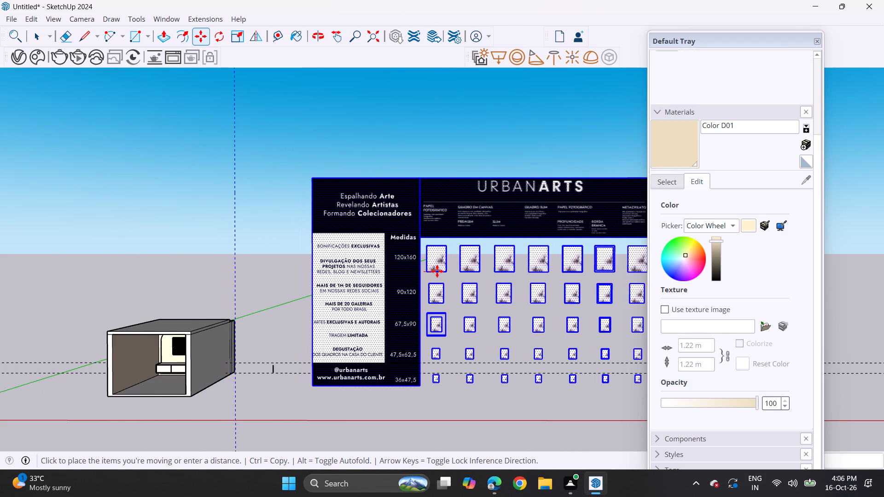
{"action": "key", "text": "space"}
Explode the selected picture boards and frames once more into loose faces.
{"action": "right_click", "coordinate": [425, 264]}
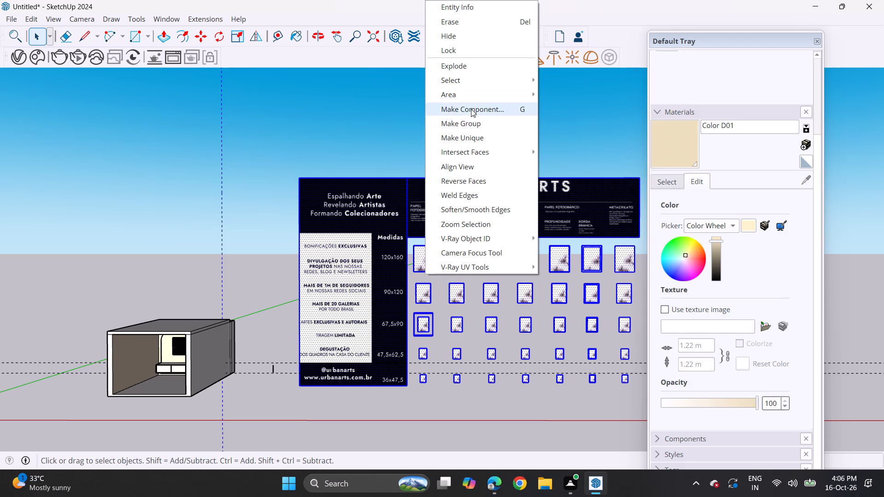
{"action": "left_click", "coordinate": [464, 63]}
Move the first 120x160 flower picture face out of the display to the open space on the room's other side.
{"action": "left_click", "coordinate": [423, 268]}
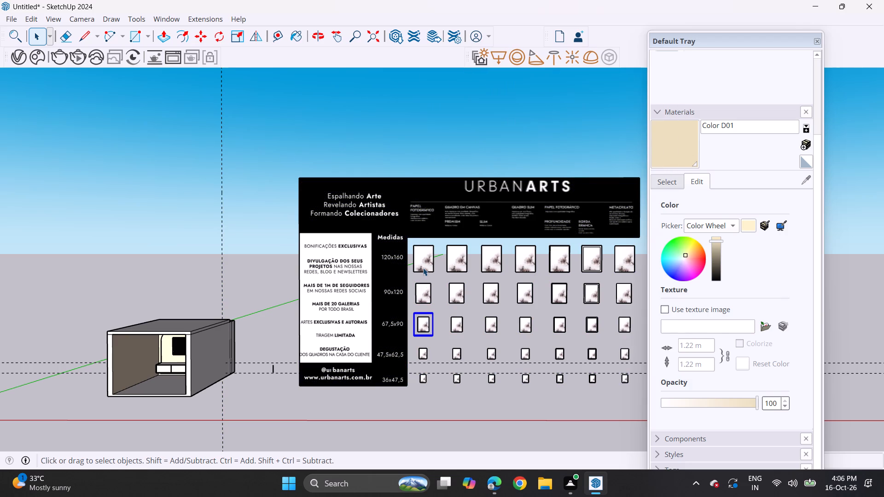
{"action": "scroll", "coordinate": [429, 266], "scroll_direction": "up", "scroll_amount": 8}
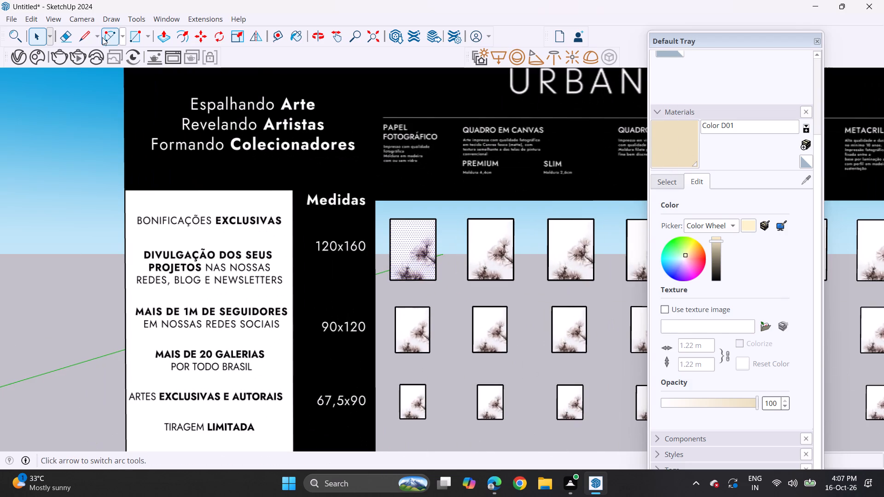
{"action": "left_click", "coordinate": [194, 39]}
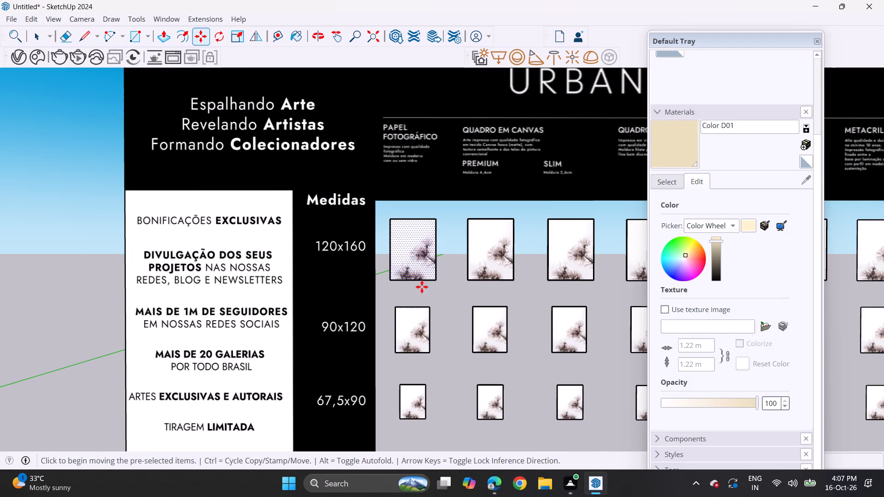
{"action": "left_click", "coordinate": [438, 279]}
{"action": "scroll", "coordinate": [319, 287], "scroll_direction": "down", "scroll_amount": 6}
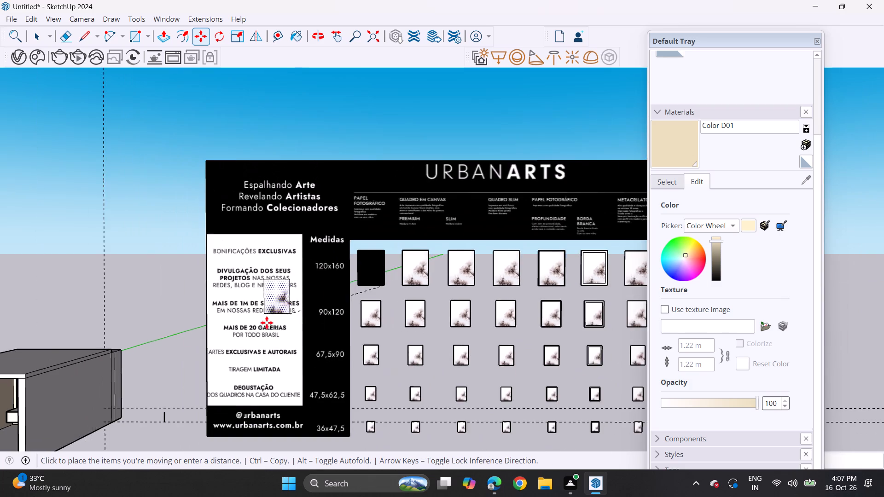
{"action": "middle_click_drag", "start_coordinate": [190, 342], "coordinate": [589, 257], "text": "shift"}
{"action": "scroll", "coordinate": [489, 344], "scroll_direction": "up", "scroll_amount": 5}
{"action": "scroll", "coordinate": [467, 301], "scroll_direction": "up", "scroll_amount": 5}
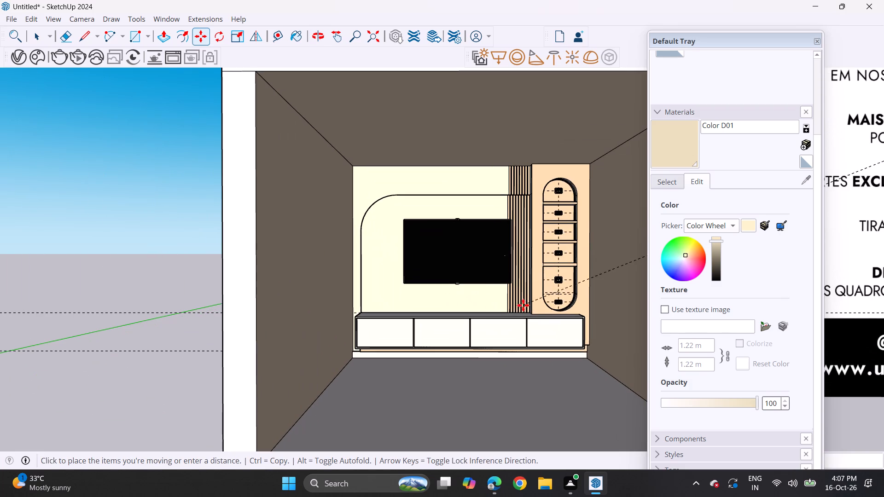
{"action": "left_click", "coordinate": [149, 335]}
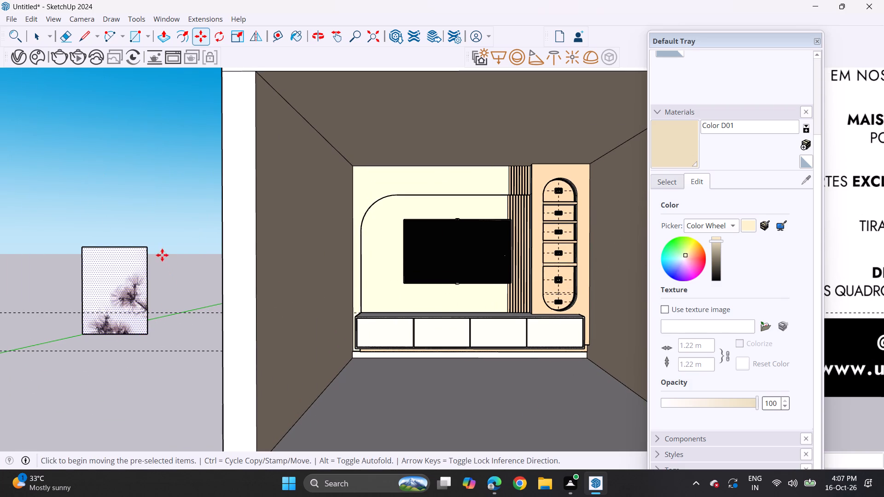
Scale the flower picture slightly taller by extending its bottom edge.
{"action": "left_click", "coordinate": [242, 31]}
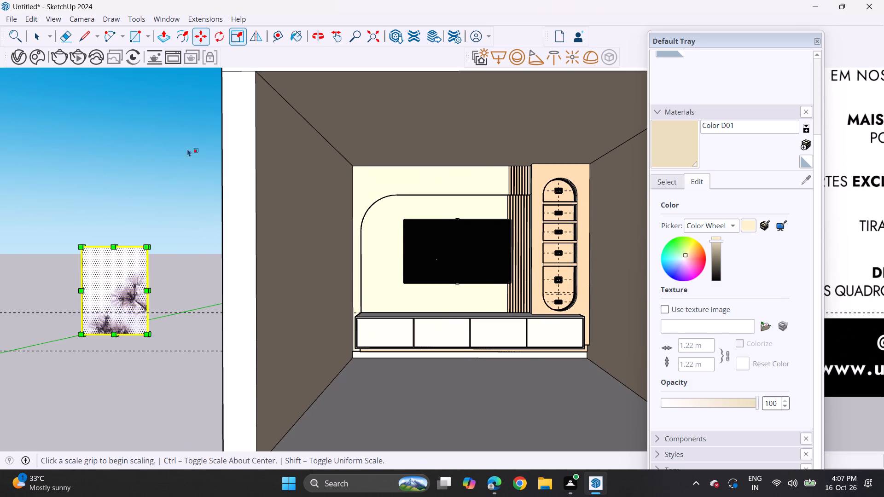
{"action": "left_click", "coordinate": [114, 334]}
{"action": "left_click", "coordinate": [96, 339]}
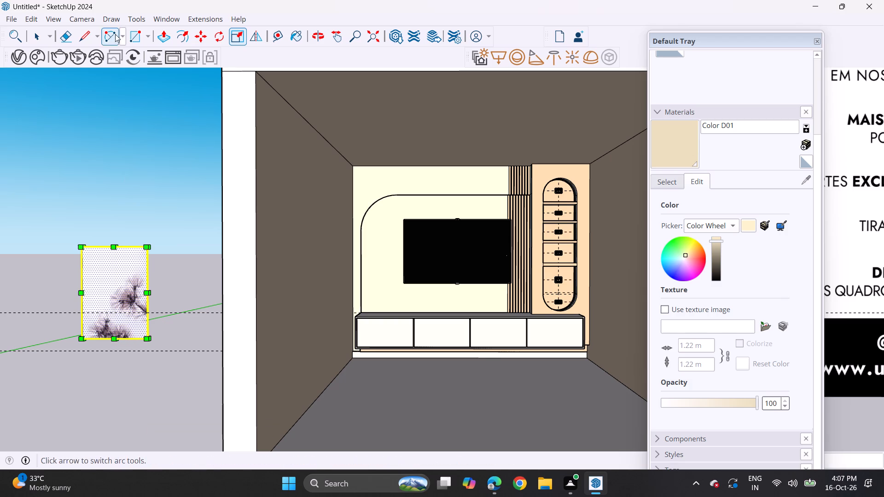
Move the flower picture by its upper corner into the wall recess behind the TV, against the fluted strips.
{"action": "left_click", "coordinate": [202, 31]}
{"action": "left_click", "coordinate": [147, 247]}
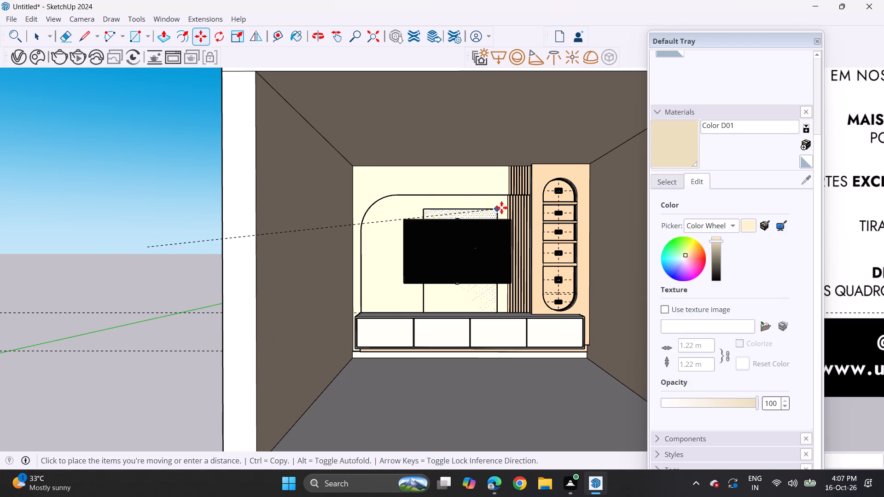
{"action": "scroll", "coordinate": [520, 197], "scroll_direction": "up", "scroll_amount": 4}
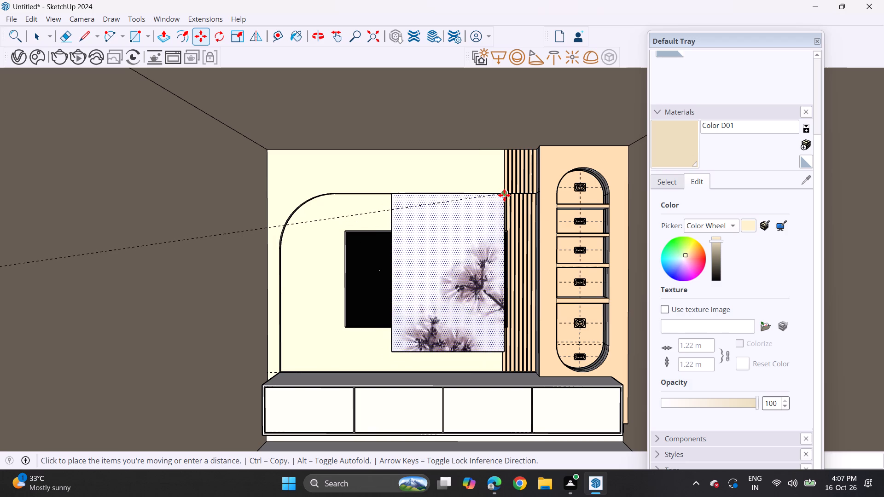
{"action": "left_click", "coordinate": [505, 198]}
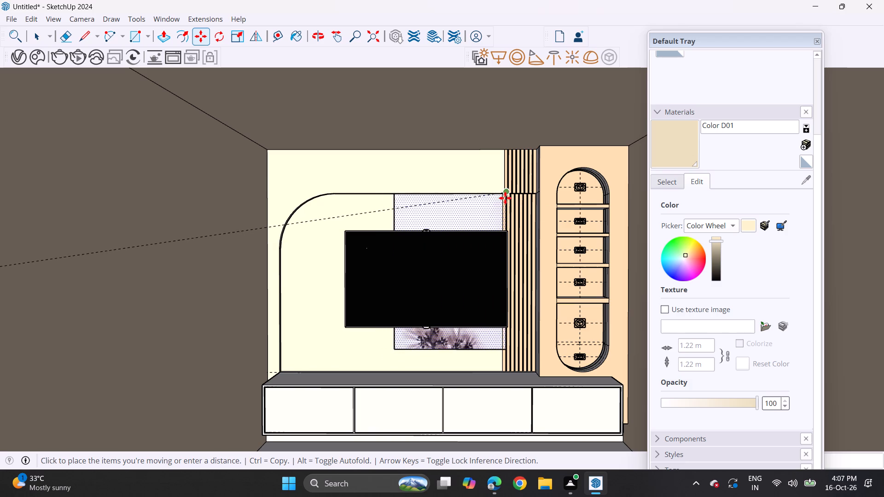
Scale the flower picture down to the floating box top and widen it to the recess's far side edge.
{"action": "left_click", "coordinate": [235, 35]}
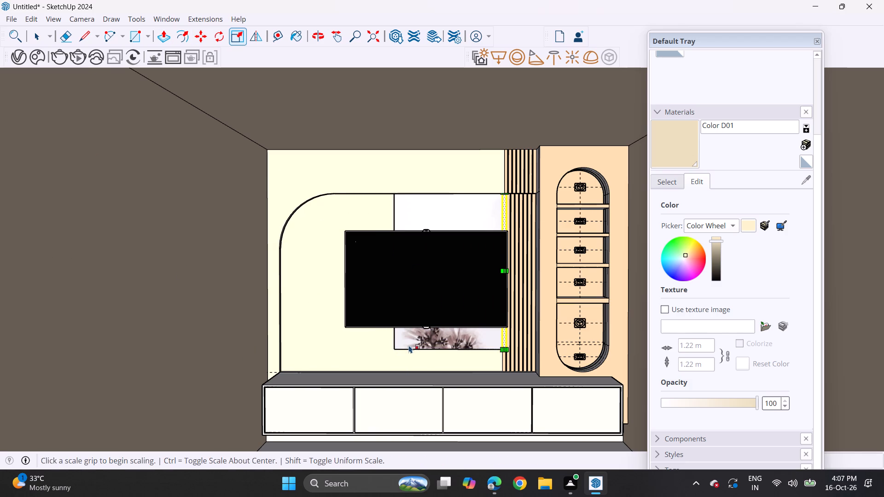
{"action": "key", "text": "space"}
{"action": "left_click", "coordinate": [410, 343]}
{"action": "left_click", "coordinate": [406, 343]}
{"action": "left_click", "coordinate": [406, 343]}
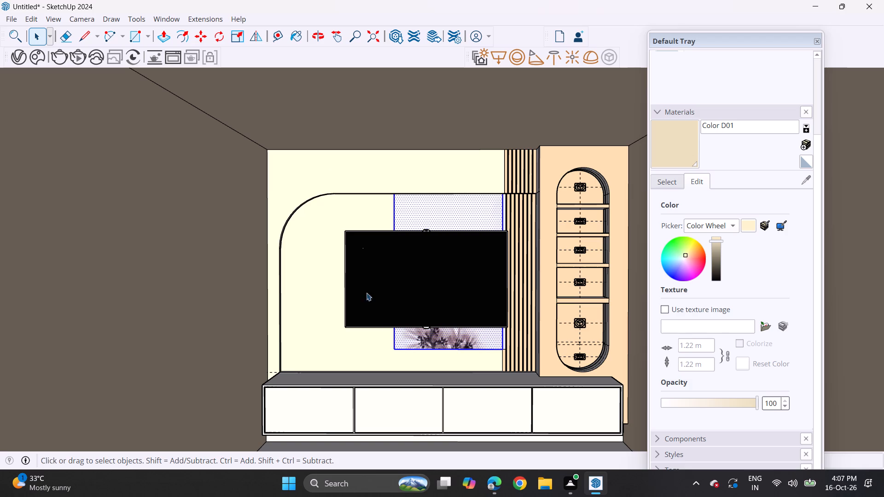
{"action": "left_click", "coordinate": [241, 37]}
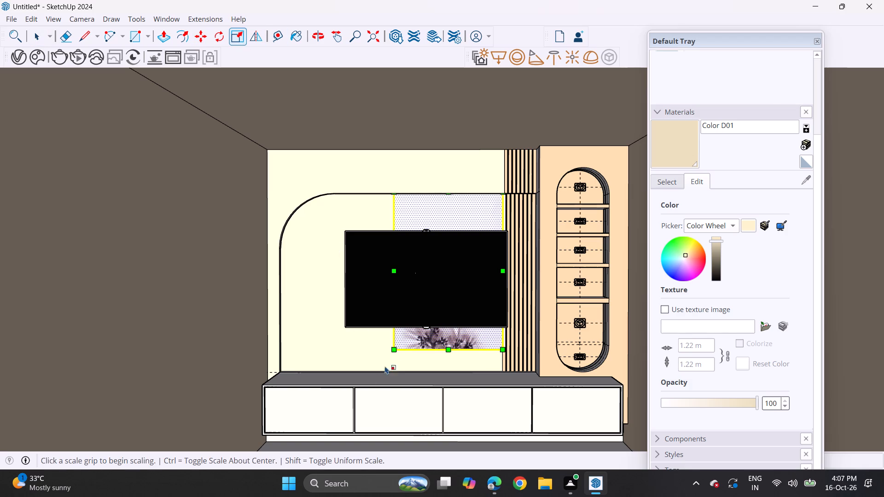
{"action": "left_click", "coordinate": [390, 351]}
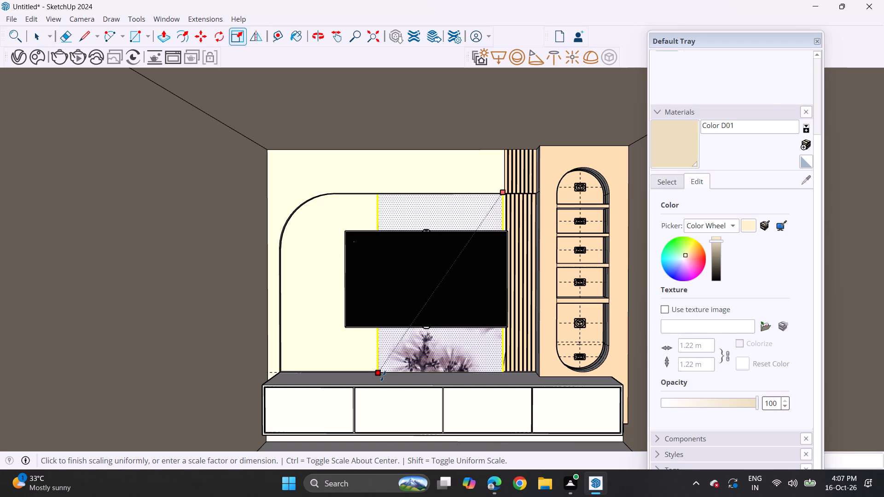
{"action": "left_click", "coordinate": [383, 376]}
{"action": "left_click", "coordinate": [379, 284]}
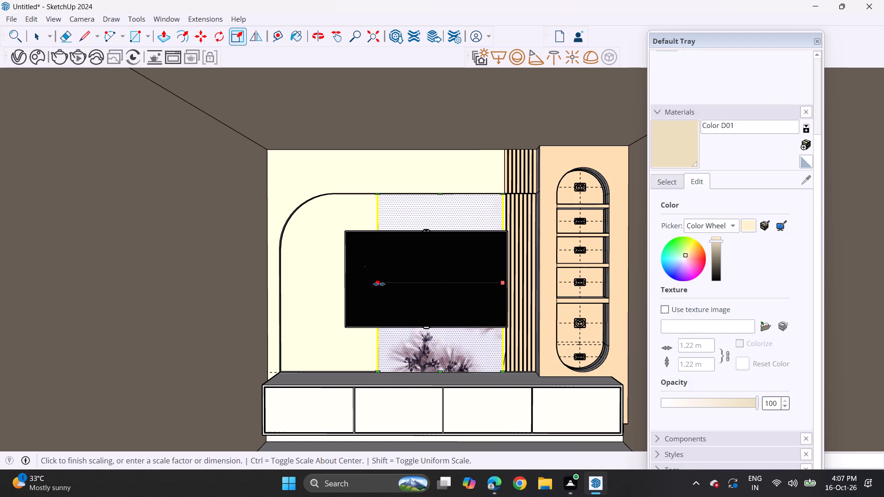
{"action": "left_click", "coordinate": [279, 291]}
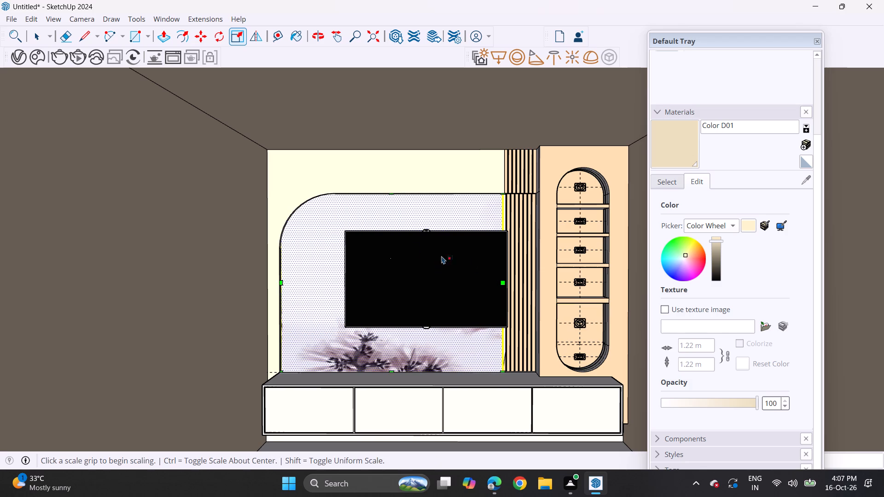
Stretch the flower picture's height upward past the room's ceiling to enlarge the flowers behind the TV.
{"action": "left_click", "coordinate": [390, 191]}
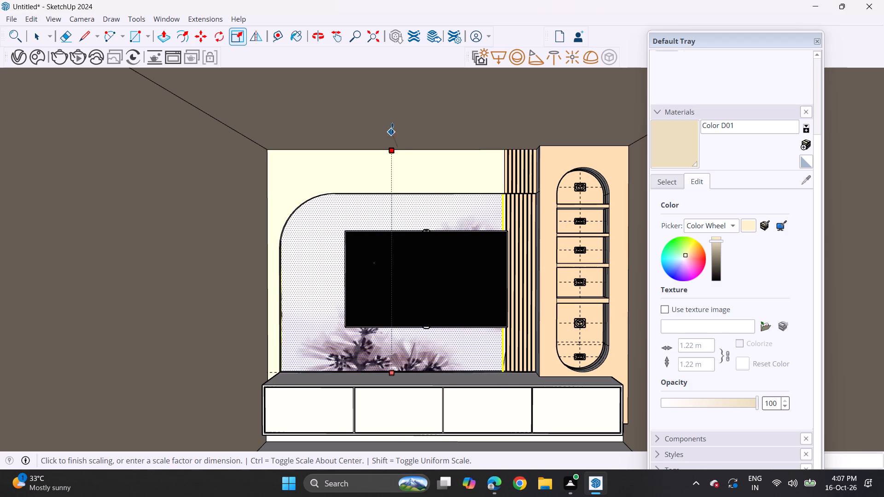
{"action": "scroll", "coordinate": [388, 123], "scroll_direction": "down", "scroll_amount": 8}
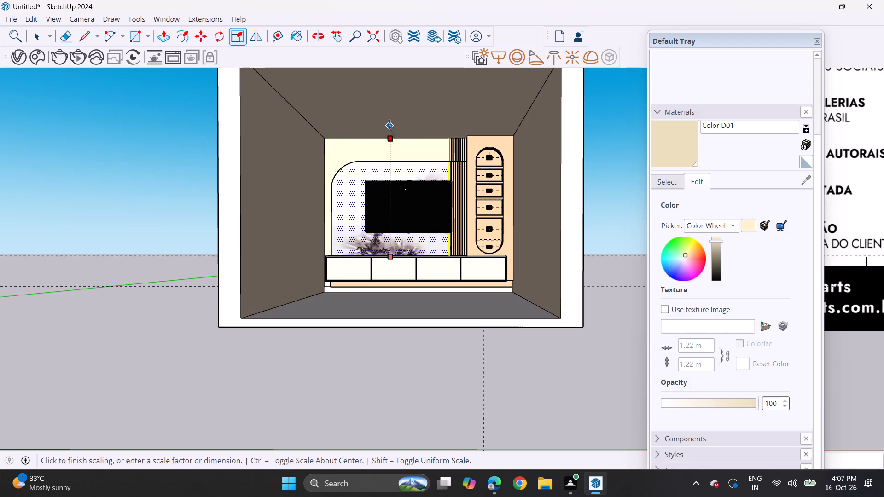
{"action": "middle_click_drag", "start_coordinate": [390, 124], "coordinate": [400, 240], "text": "shift"}
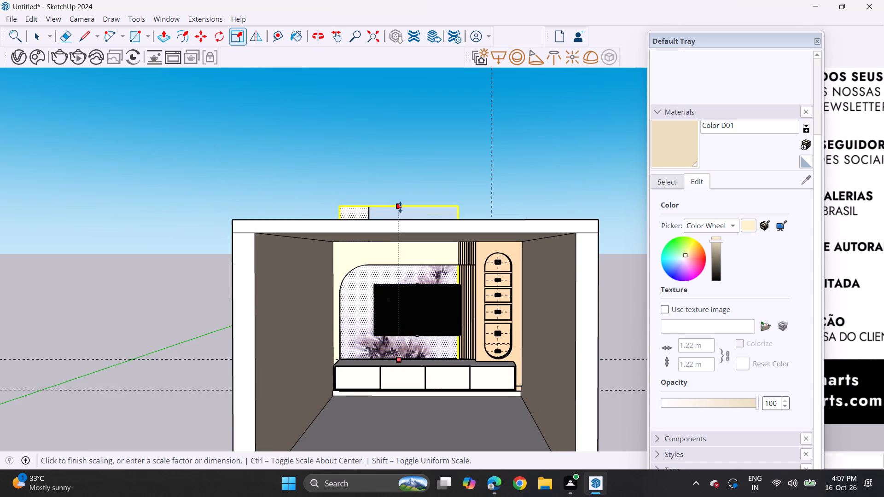
{"action": "left_click", "coordinate": [401, 210]}
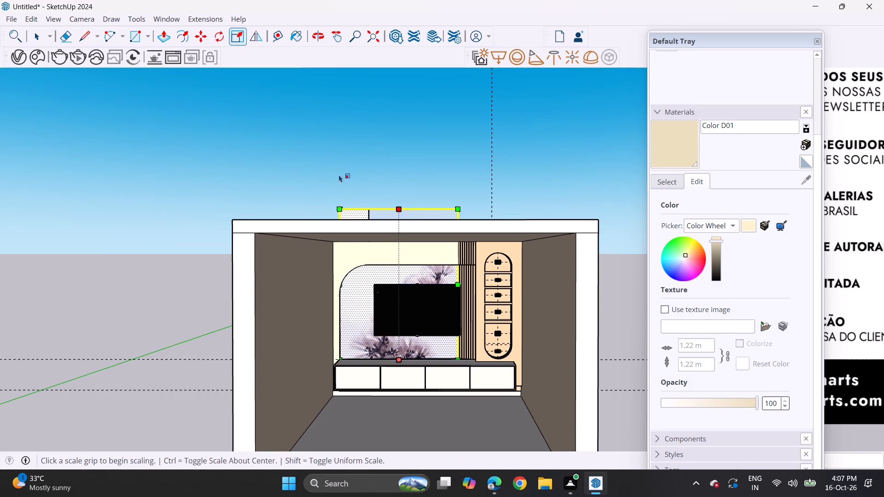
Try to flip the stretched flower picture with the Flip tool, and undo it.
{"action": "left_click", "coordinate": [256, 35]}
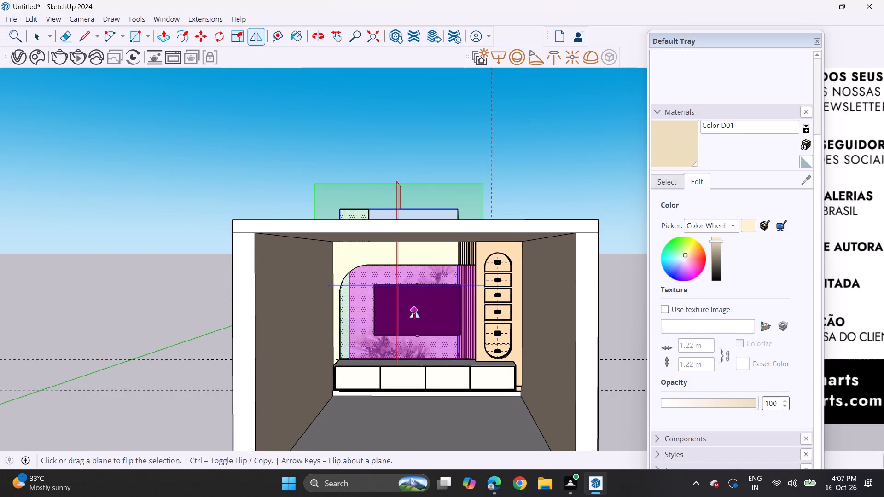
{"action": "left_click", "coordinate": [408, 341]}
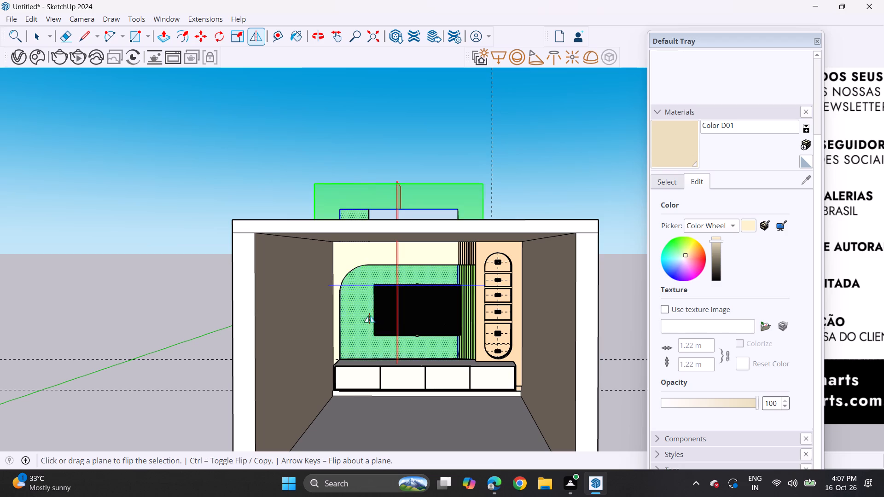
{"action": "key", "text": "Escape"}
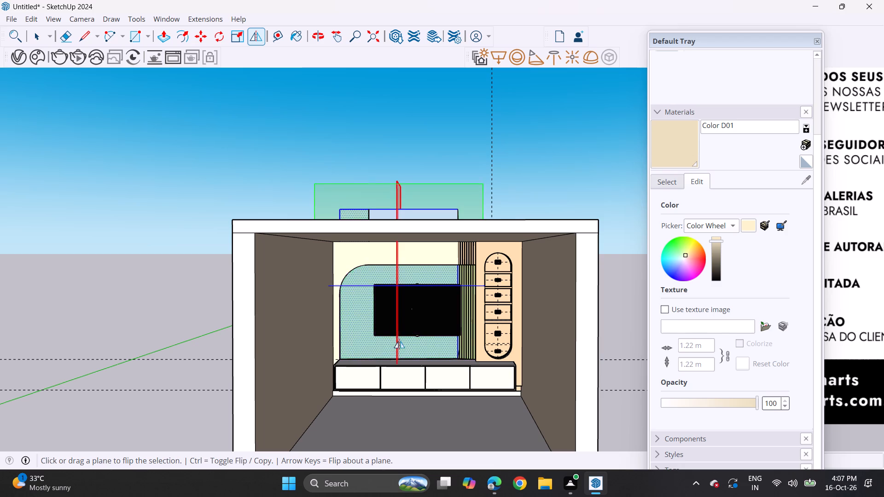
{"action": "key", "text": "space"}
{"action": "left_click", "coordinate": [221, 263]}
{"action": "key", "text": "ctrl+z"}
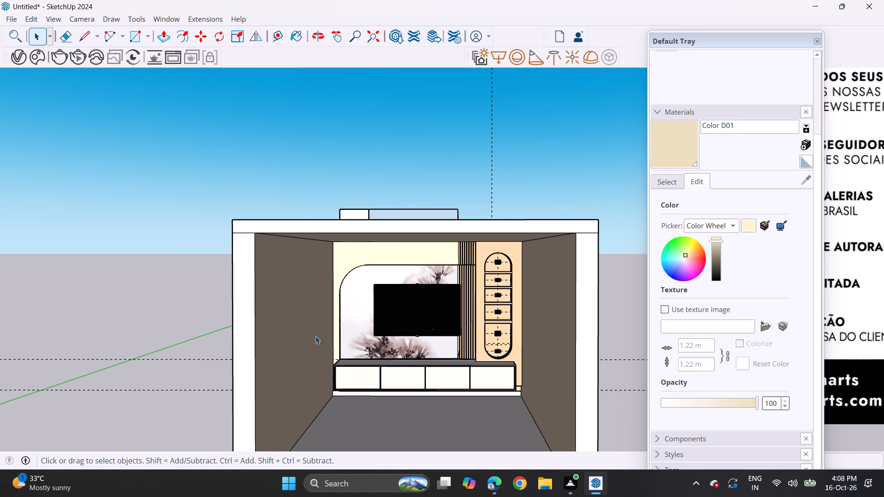
Sample Color C02 from the fluted strips and paint the narrow white face between them and the flower picture.
{"action": "left_click", "coordinate": [315, 195]}
{"action": "scroll", "coordinate": [426, 331], "scroll_direction": "up", "scroll_amount": 5}
{"action": "middle_click", "coordinate": [433, 355]}
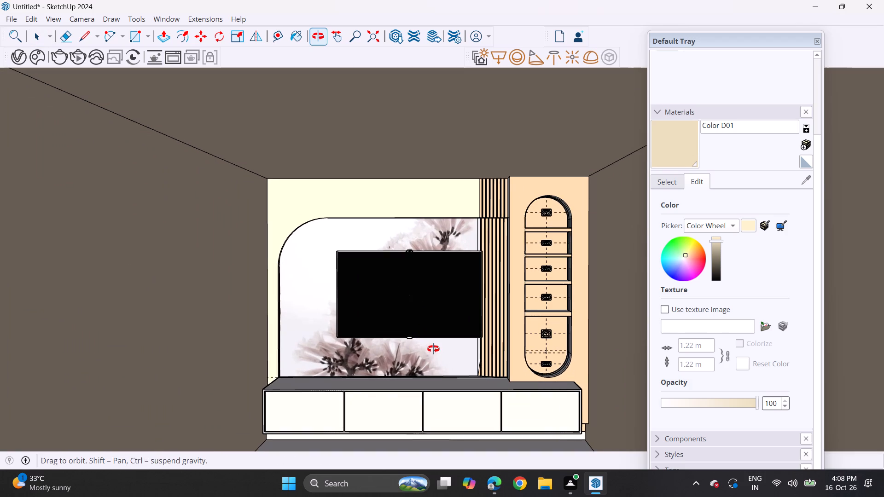
{"action": "scroll", "coordinate": [501, 241], "scroll_direction": "up", "scroll_amount": 15}
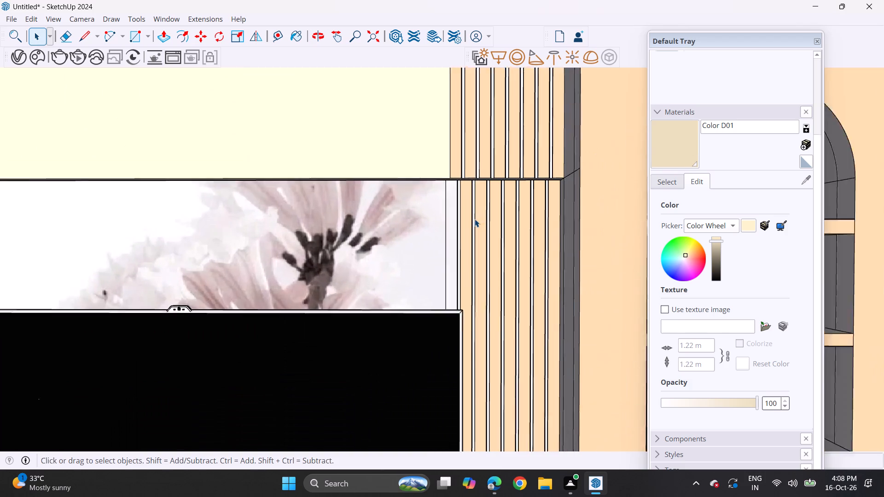
{"action": "left_click_drag", "start_coordinate": [668, 183], "coordinate": [675, 184]}
{"action": "left_click", "coordinate": [803, 179]}
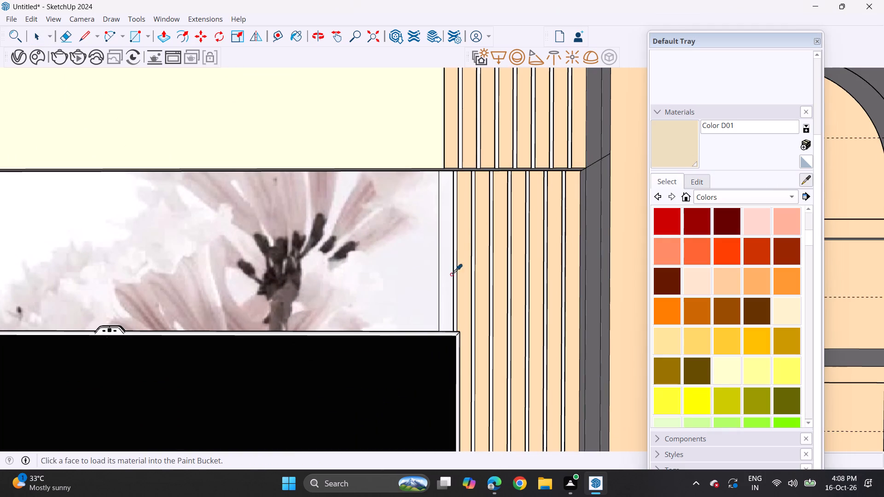
{"action": "left_click", "coordinate": [463, 249]}
{"action": "left_click", "coordinate": [452, 251]}
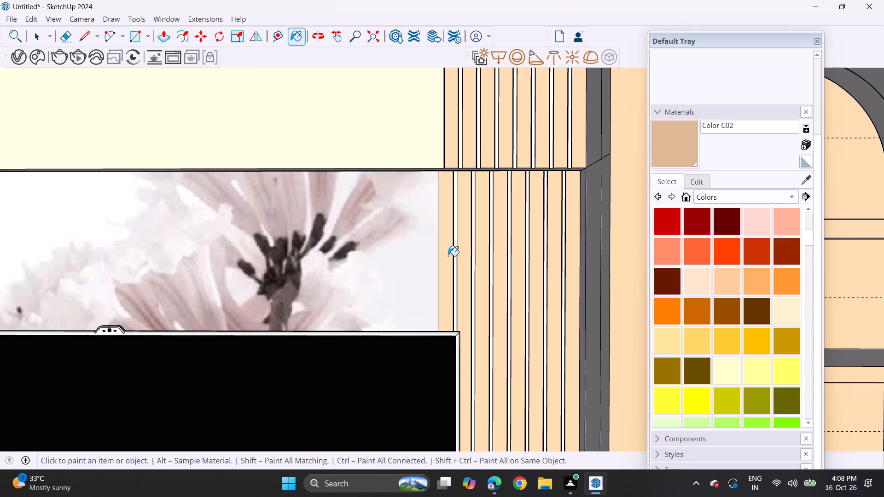
Paint the floating box's four front panels and its top face with Color C02.
{"action": "scroll", "coordinate": [442, 259], "scroll_direction": "down", "scroll_amount": 8}
{"action": "scroll", "coordinate": [438, 308], "scroll_direction": "down", "scroll_amount": 3}
{"action": "middle_click_drag", "start_coordinate": [436, 335], "coordinate": [441, 289], "text": "shift"}
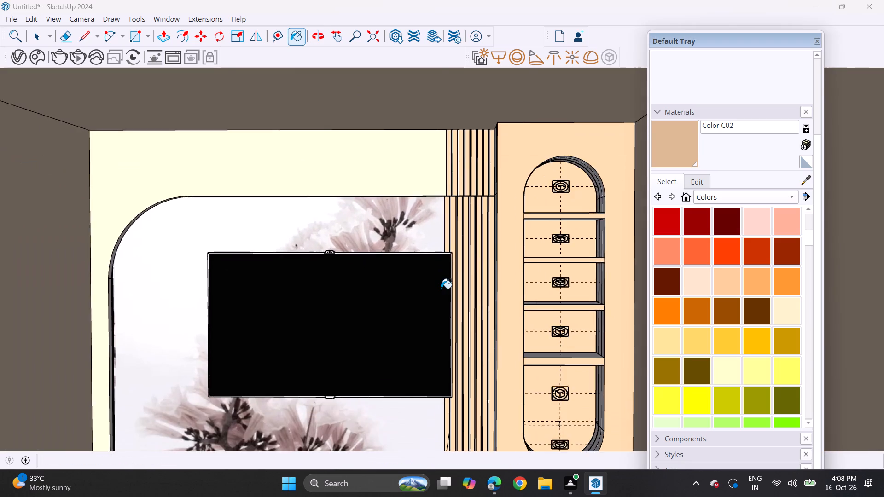
{"action": "scroll", "coordinate": [441, 289], "scroll_direction": "down", "scroll_amount": 2}
{"action": "middle_click_drag", "start_coordinate": [438, 320], "coordinate": [439, 284], "text": "shift"}
{"action": "middle_click_drag", "start_coordinate": [432, 305], "coordinate": [439, 279]}
{"action": "middle_click", "coordinate": [443, 263], "text": "shift"}
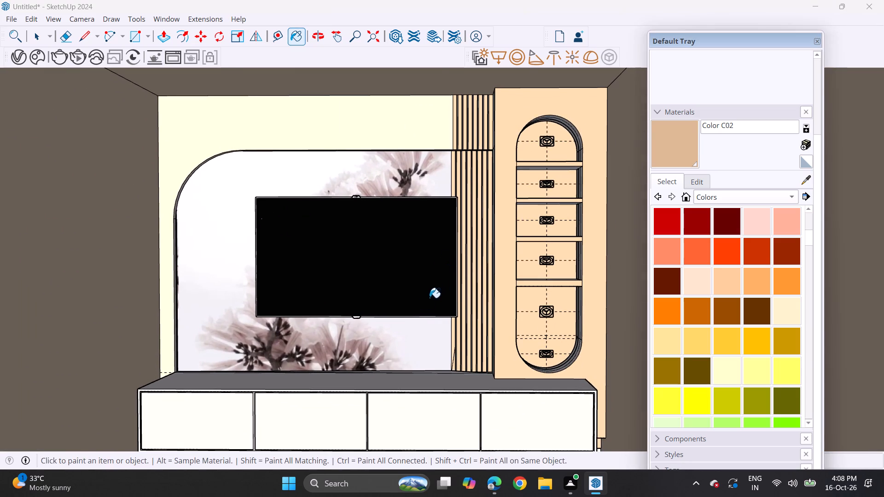
{"action": "left_click", "coordinate": [217, 421]}
{"action": "left_click", "coordinate": [295, 417]}
{"action": "left_click_drag", "start_coordinate": [390, 415], "coordinate": [393, 421]}
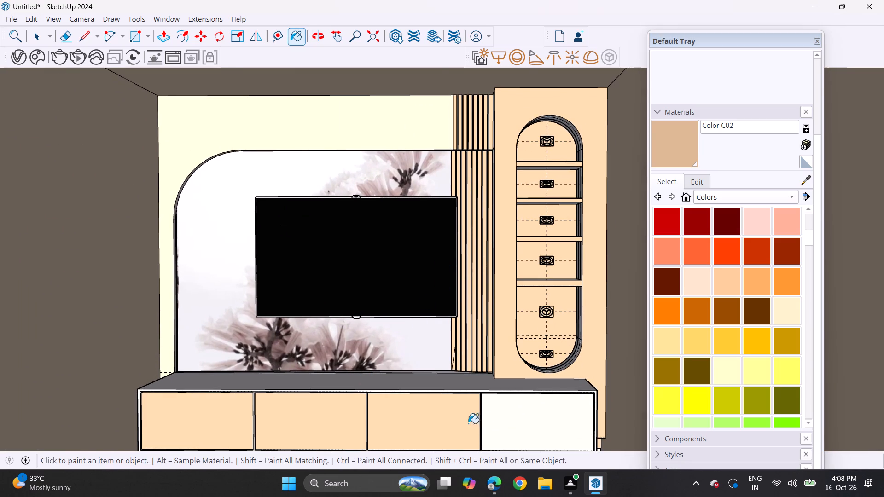
{"action": "left_click", "coordinate": [500, 427]}
{"action": "left_click", "coordinate": [457, 388]}
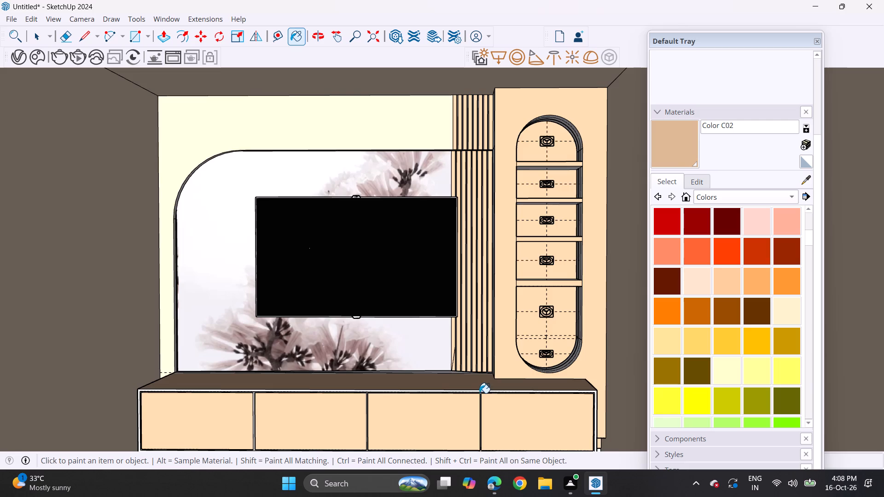
Paint the white upper rim of the floating box's front frame with Color C02.
{"action": "scroll", "coordinate": [478, 392], "scroll_direction": "up", "scroll_amount": 9}
{"action": "left_click", "coordinate": [478, 390]}
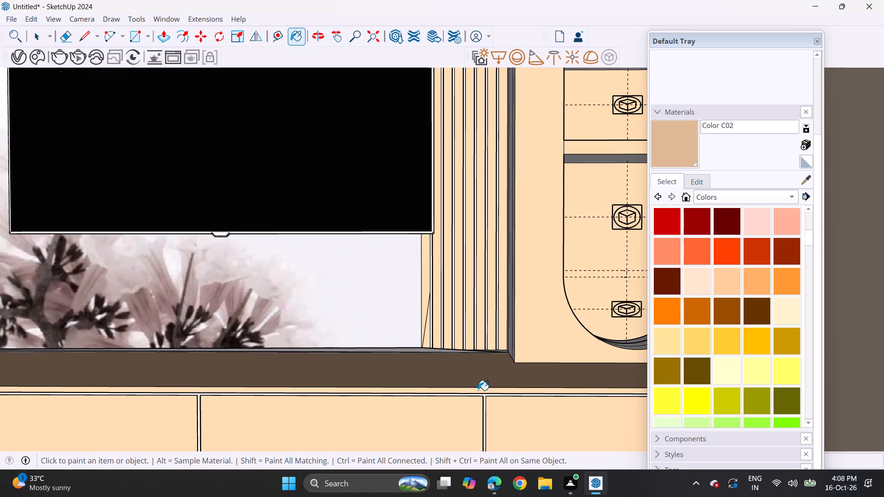
Paint the white grooves around the floating box's front panels with the dark grey Color M06.
{"action": "scroll", "coordinate": [488, 410], "scroll_direction": "up", "scroll_amount": 4}
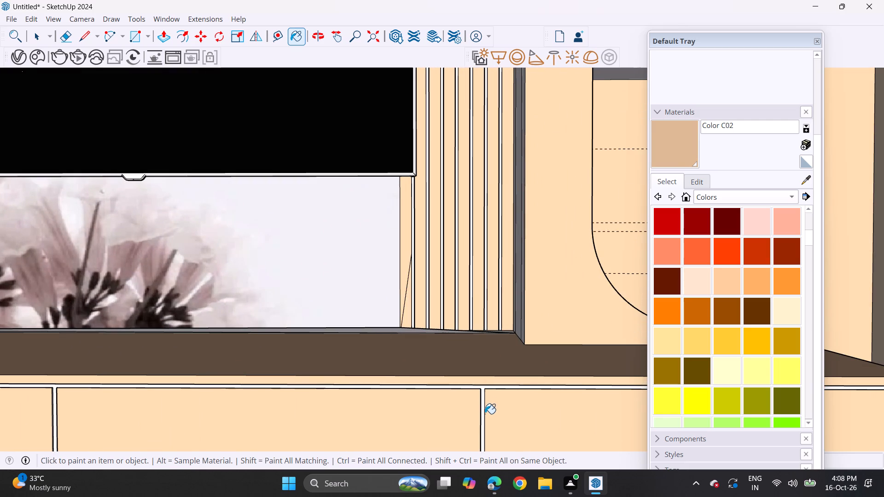
{"action": "scroll", "coordinate": [726, 325], "scroll_direction": "down", "scroll_amount": 15}
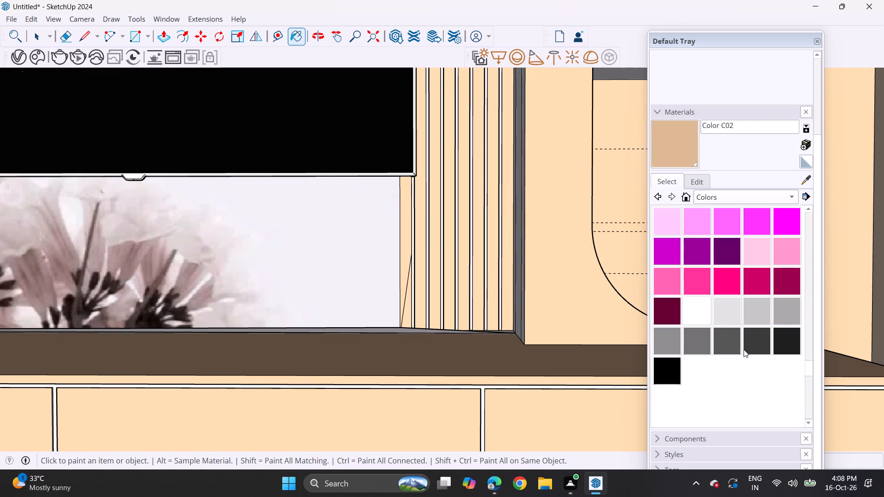
{"action": "left_click", "coordinate": [733, 341]}
{"action": "scroll", "coordinate": [535, 407], "scroll_direction": "up", "scroll_amount": 4}
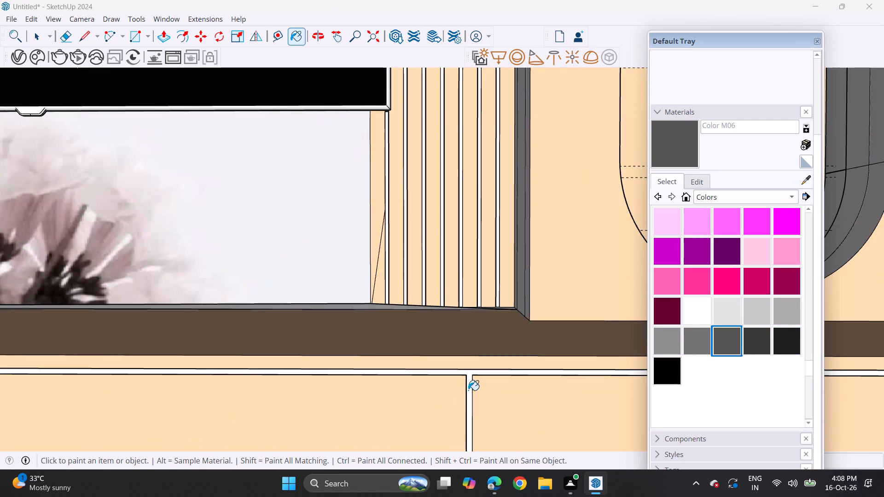
{"action": "left_click", "coordinate": [468, 390]}
{"action": "scroll", "coordinate": [453, 395], "scroll_direction": "down", "scroll_amount": 18}
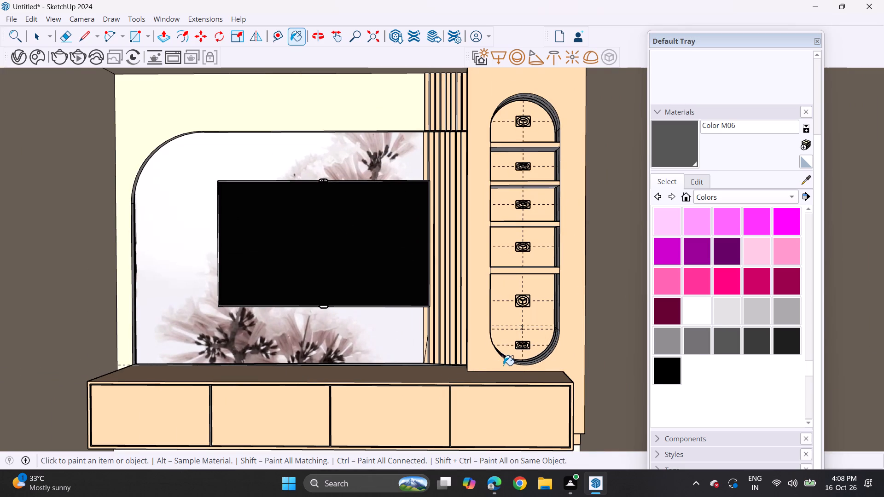
Sample Color C02 from the niche column and paint the white base strip beneath the floating box.
{"action": "scroll", "coordinate": [500, 364], "scroll_direction": "down", "scroll_amount": 1}
{"action": "middle_click_drag", "start_coordinate": [488, 379], "coordinate": [491, 360], "text": "shift"}
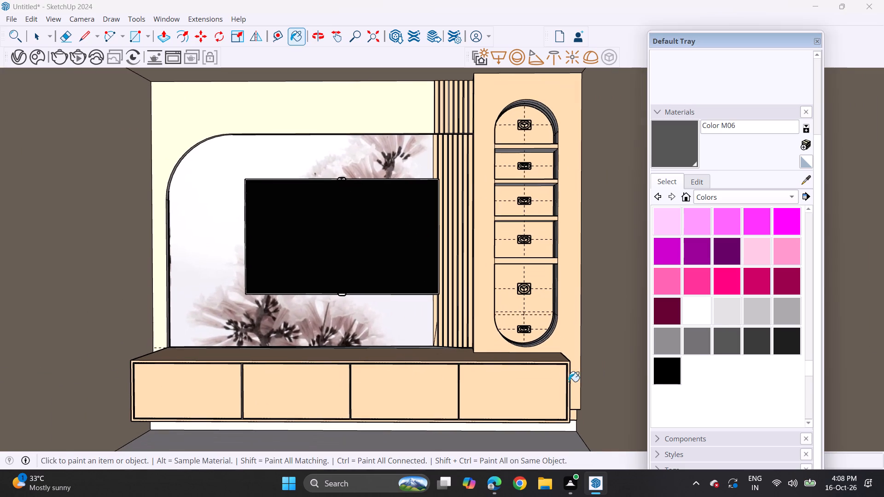
{"action": "left_click", "coordinate": [803, 177]}
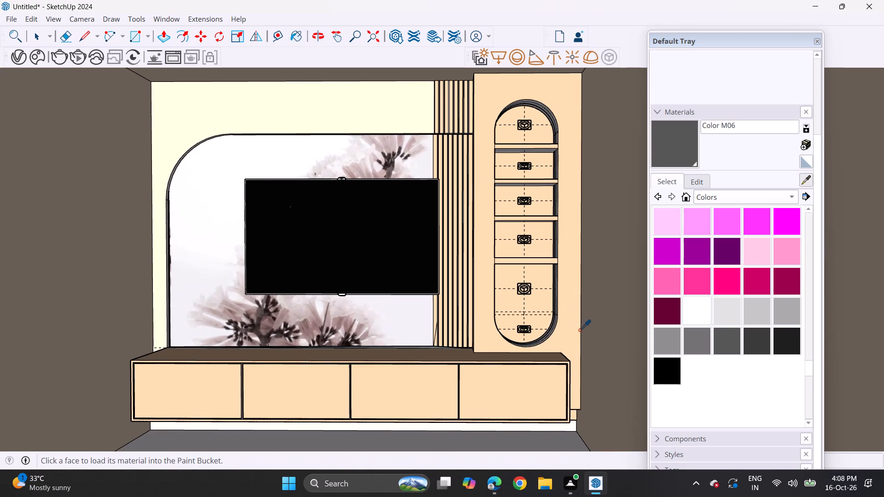
{"action": "left_click", "coordinate": [577, 331]}
{"action": "left_click", "coordinate": [571, 426]}
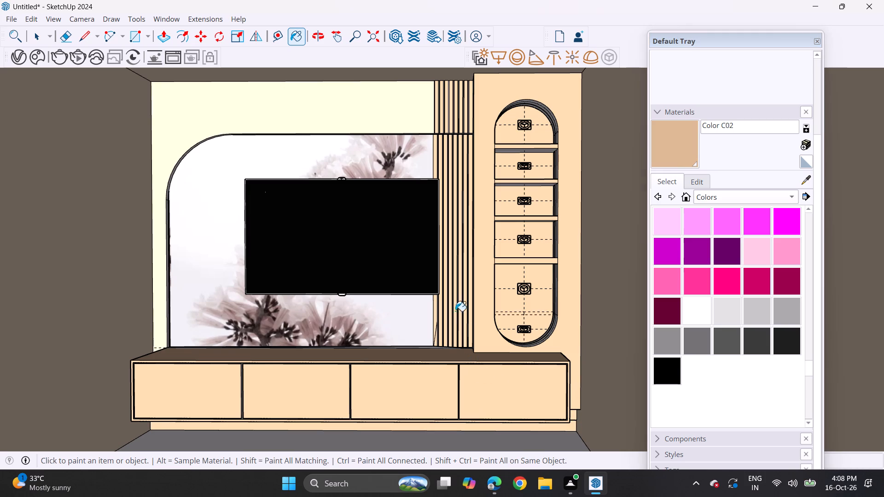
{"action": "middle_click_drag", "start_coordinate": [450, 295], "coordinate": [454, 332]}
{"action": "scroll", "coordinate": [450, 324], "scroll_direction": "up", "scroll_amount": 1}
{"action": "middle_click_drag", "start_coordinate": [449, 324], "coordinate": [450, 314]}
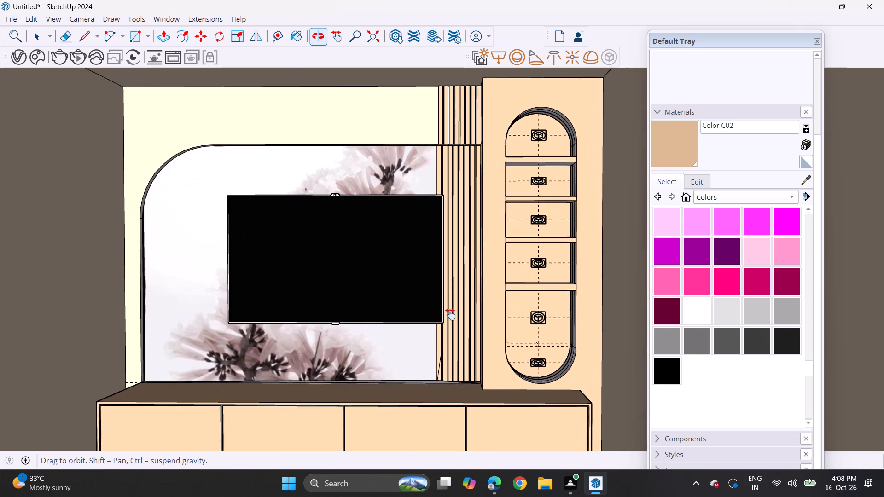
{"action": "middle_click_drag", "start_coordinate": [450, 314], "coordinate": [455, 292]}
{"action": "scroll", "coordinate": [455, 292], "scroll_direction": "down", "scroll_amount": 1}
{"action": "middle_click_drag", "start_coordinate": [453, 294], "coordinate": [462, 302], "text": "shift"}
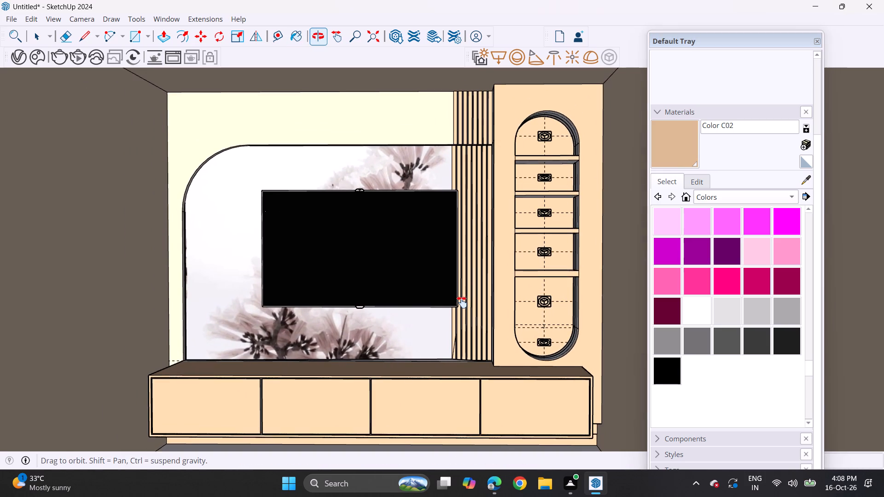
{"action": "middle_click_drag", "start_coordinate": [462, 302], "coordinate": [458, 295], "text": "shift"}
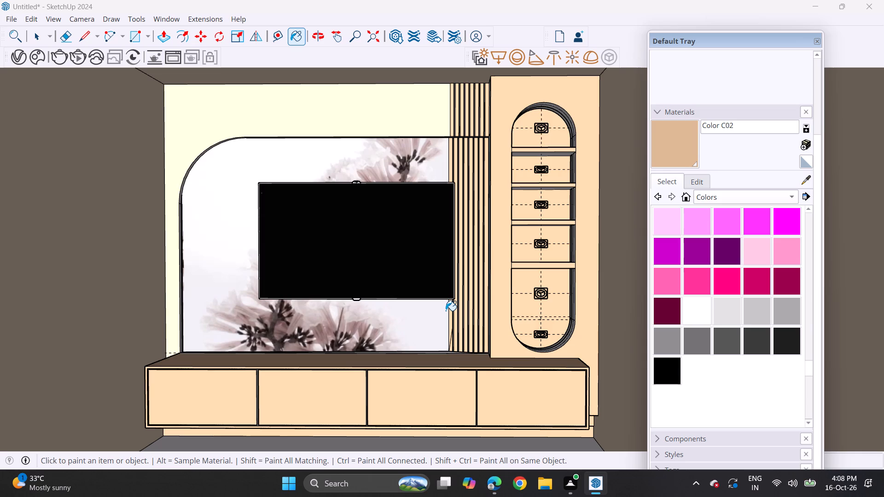
Import the ADORNOS+LIVROS+PLANTA+CELULAR+ÓCULOS decor model from Downloads and place it in the arched niche's fourth compartment from the top.
{"action": "left_click", "coordinate": [12, 17]}
{"action": "left_click", "coordinate": [29, 180]}
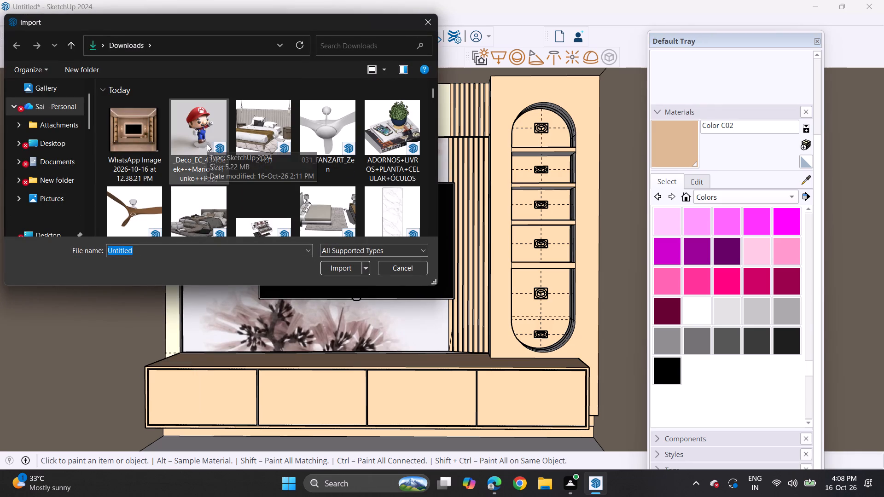
{"action": "left_click", "coordinate": [379, 147]}
{"action": "left_click", "coordinate": [346, 268]}
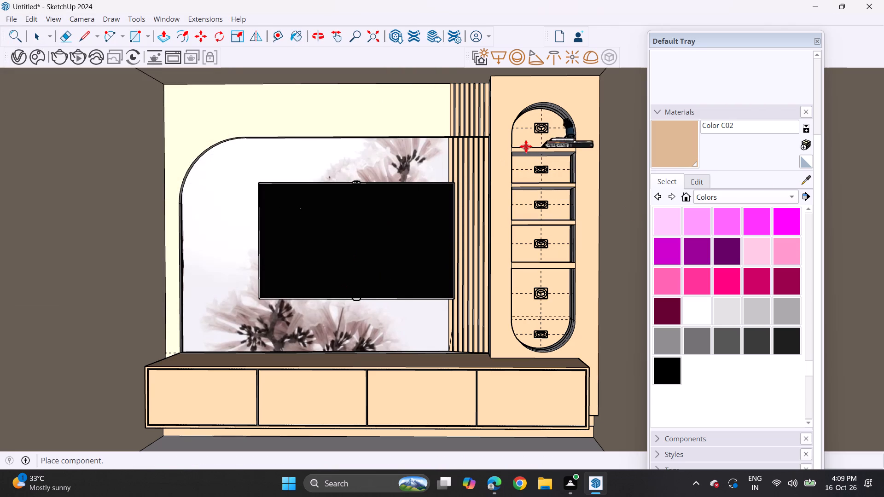
{"action": "left_click", "coordinate": [501, 261]}
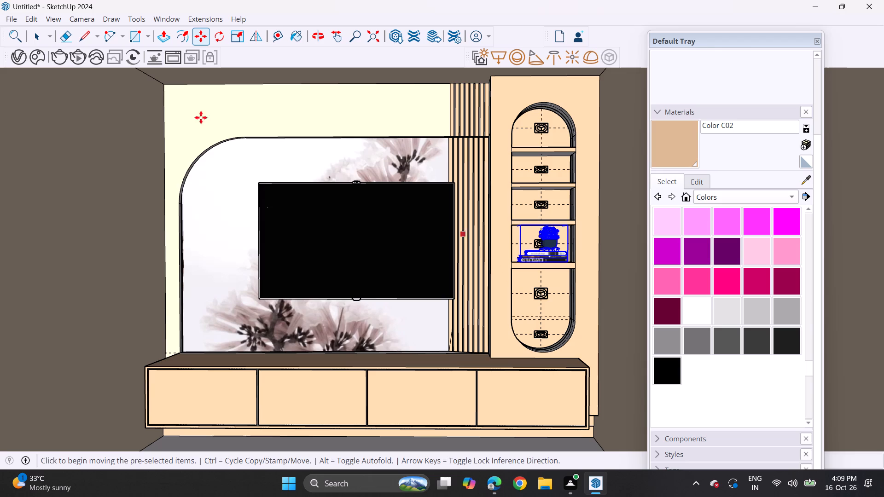
Import the potted plant model Component_8 from Downloads and place it by the floating box near the niche column.
{"action": "left_click", "coordinate": [4, 21]}
{"action": "left_click", "coordinate": [32, 183]}
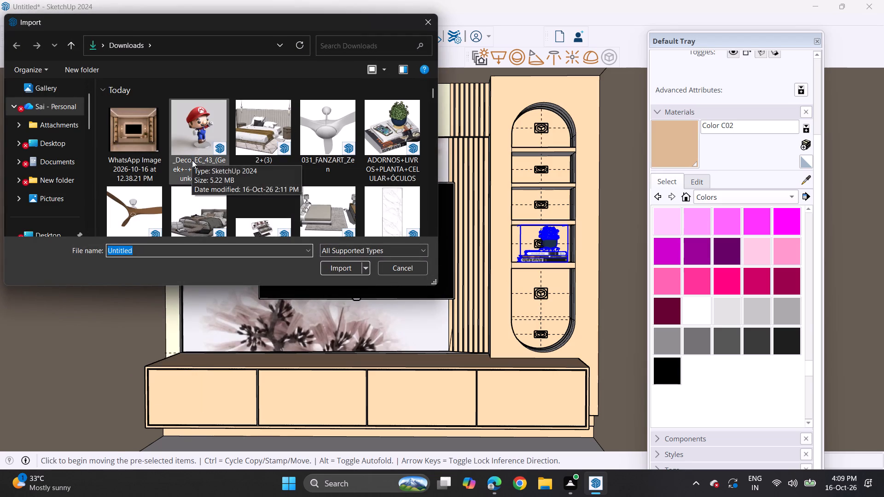
{"action": "scroll", "coordinate": [360, 144], "scroll_direction": "down", "scroll_amount": 2}
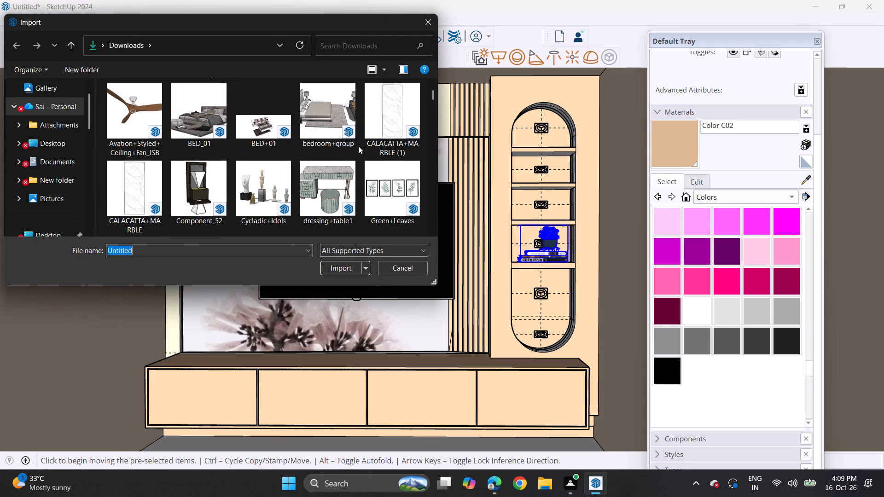
{"action": "scroll", "coordinate": [291, 174], "scroll_direction": "down", "scroll_amount": 2}
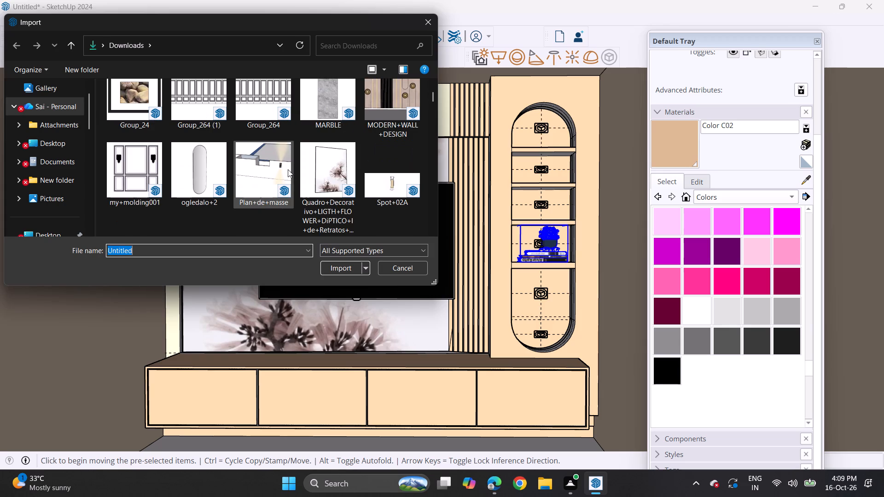
{"action": "scroll", "coordinate": [288, 169], "scroll_direction": "down", "scroll_amount": 1}
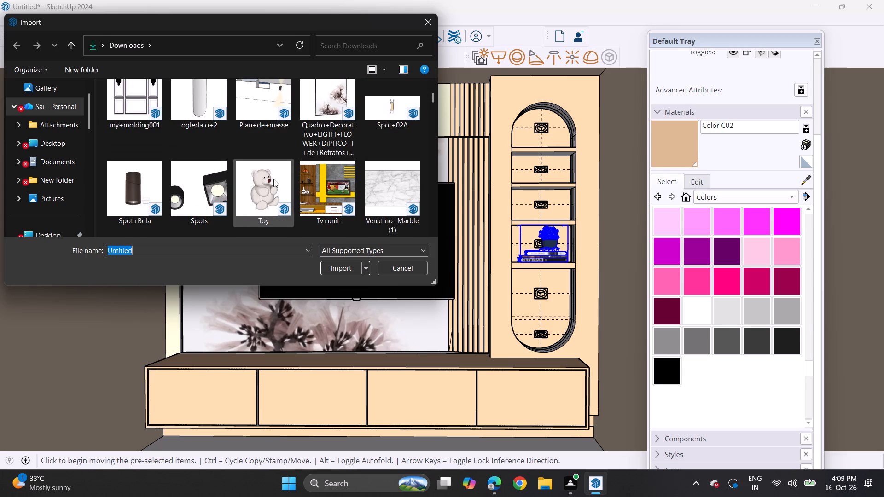
{"action": "scroll", "coordinate": [252, 185], "scroll_direction": "down", "scroll_amount": 3}
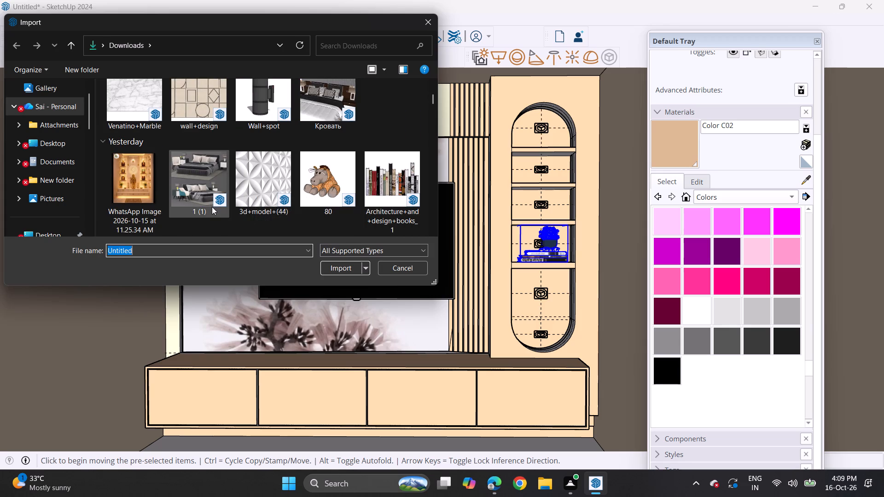
{"action": "scroll", "coordinate": [211, 205], "scroll_direction": "down", "scroll_amount": 2}
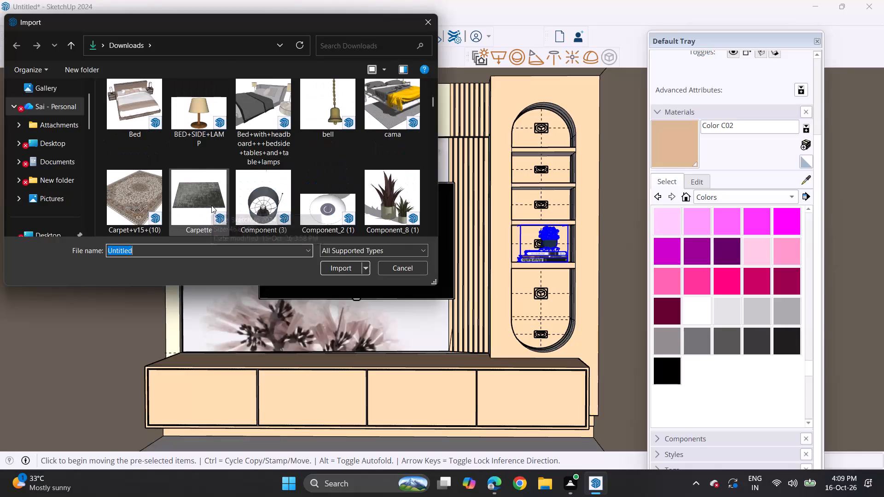
{"action": "scroll", "coordinate": [251, 186], "scroll_direction": "down", "scroll_amount": 1}
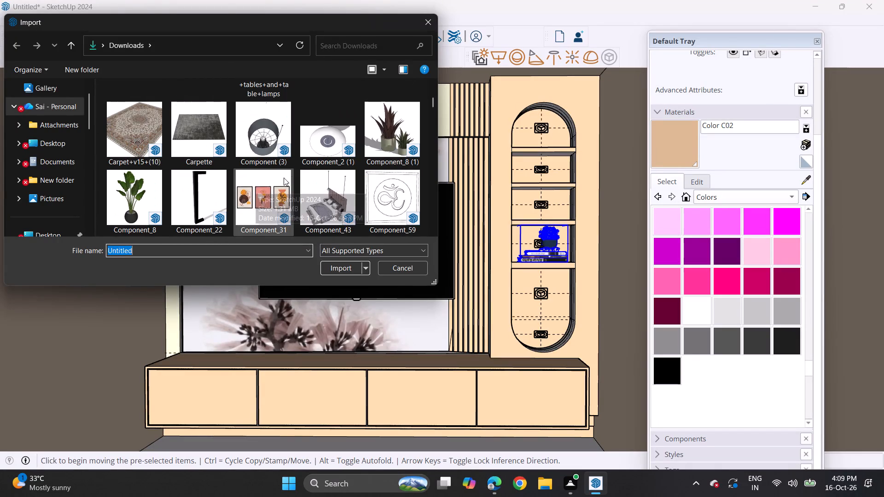
{"action": "left_click", "coordinate": [141, 199]}
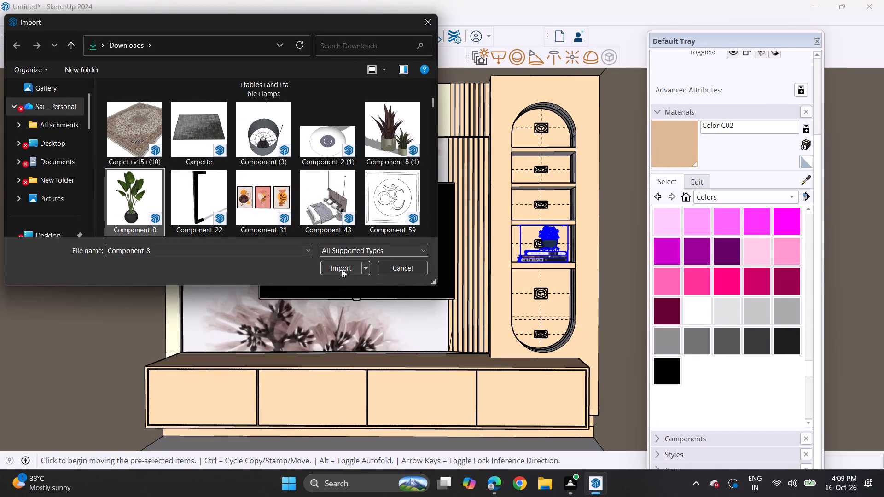
{"action": "left_click", "coordinate": [342, 270]}
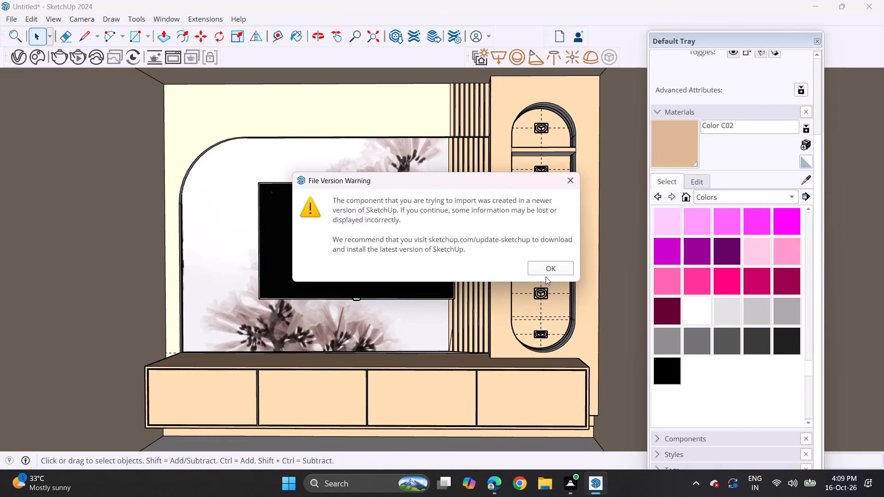
{"action": "left_click", "coordinate": [550, 268]}
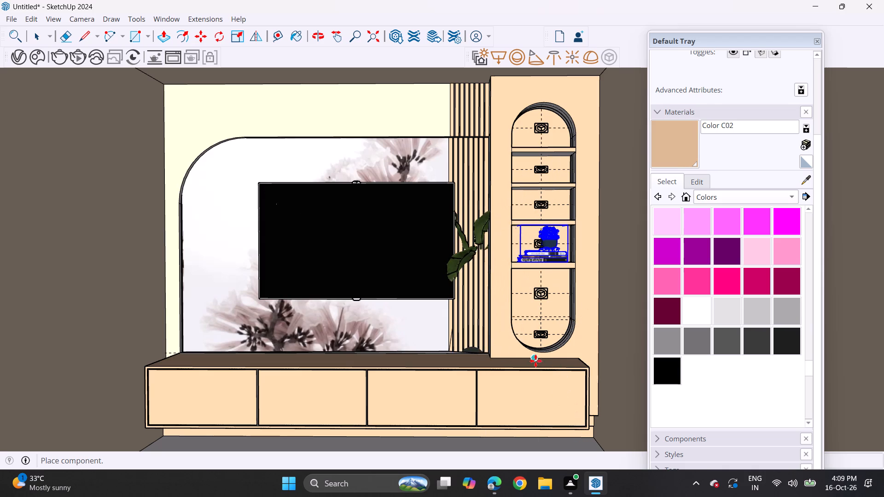
{"action": "left_click", "coordinate": [495, 363]}
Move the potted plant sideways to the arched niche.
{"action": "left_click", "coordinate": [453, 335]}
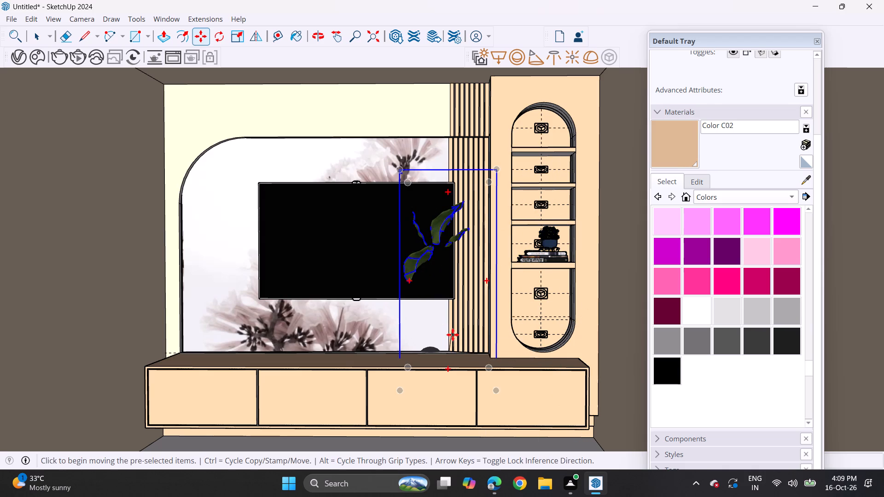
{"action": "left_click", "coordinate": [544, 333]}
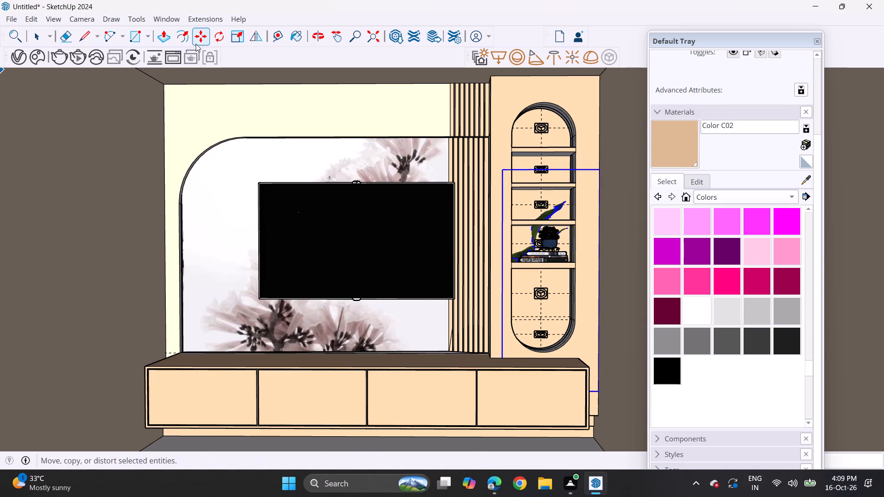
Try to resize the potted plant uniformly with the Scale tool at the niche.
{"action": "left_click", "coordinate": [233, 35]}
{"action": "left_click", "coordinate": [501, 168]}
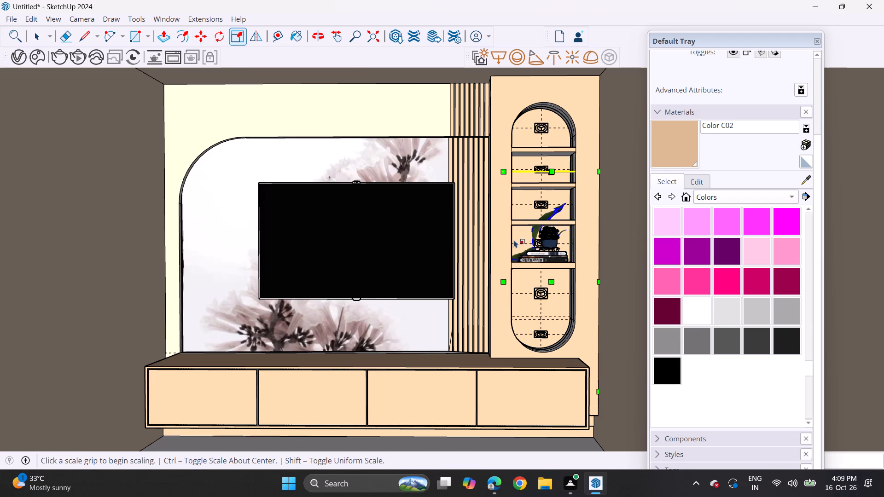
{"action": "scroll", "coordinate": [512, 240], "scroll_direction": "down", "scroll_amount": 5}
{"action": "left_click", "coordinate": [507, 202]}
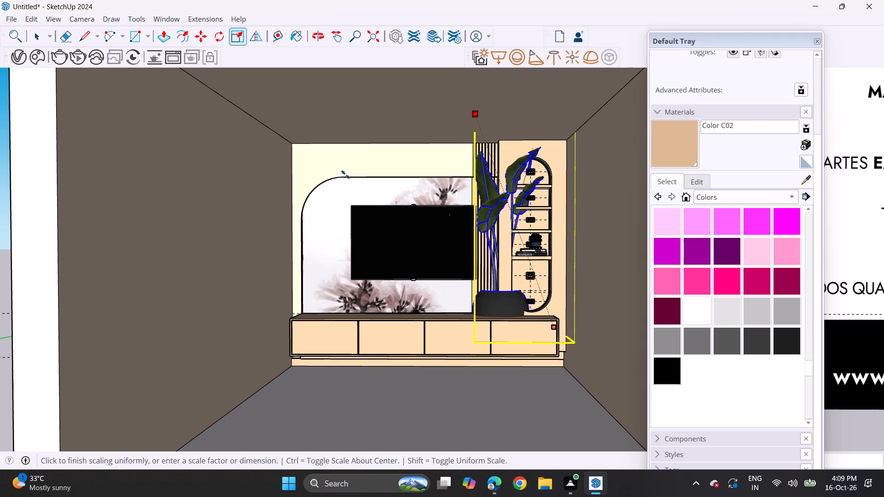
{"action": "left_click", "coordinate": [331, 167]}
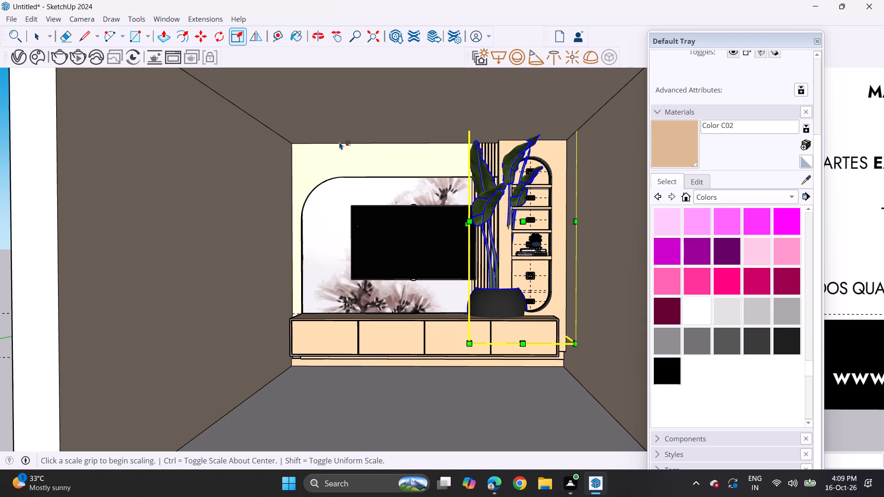
Move the potted plant forward into the open room in front of the floating box.
{"action": "left_click", "coordinate": [193, 36]}
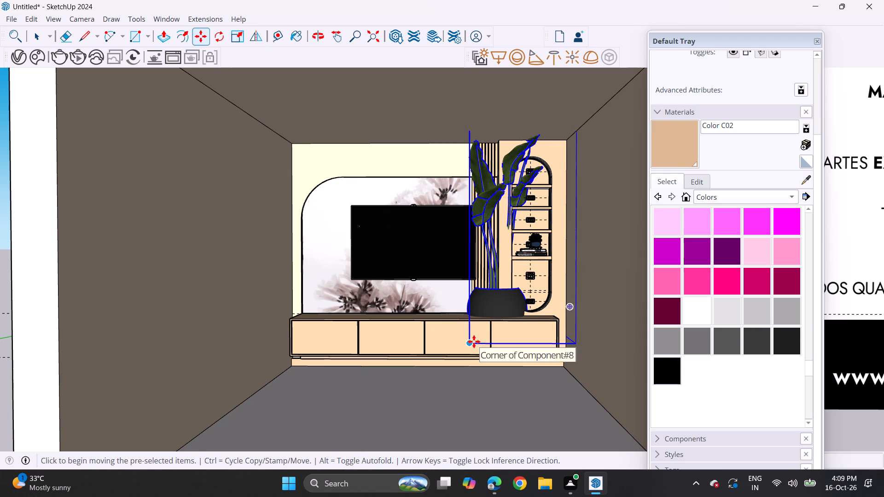
{"action": "left_click", "coordinate": [474, 341]}
{"action": "left_click", "coordinate": [448, 422]}
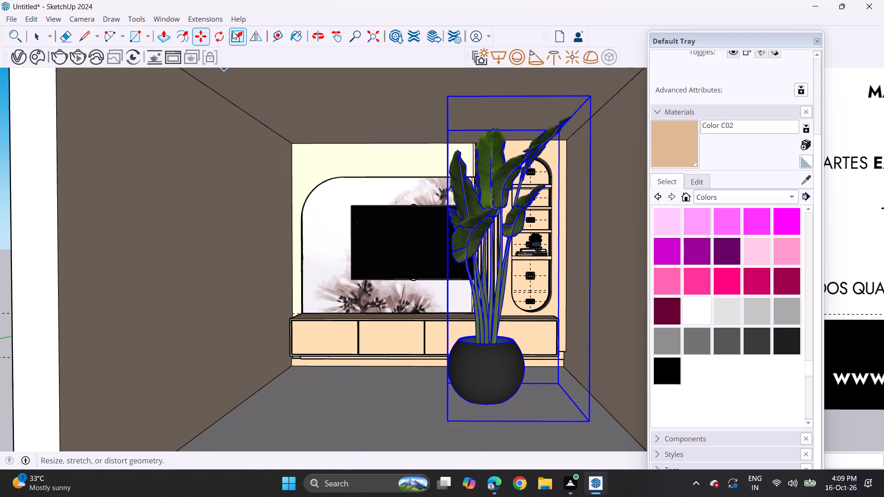
Scale the potted plant down uniformly to a small size that fits the niche's bottom compartment.
{"action": "left_click_drag", "start_coordinate": [233, 31], "coordinate": [237, 33]}
{"action": "left_click", "coordinate": [591, 96]}
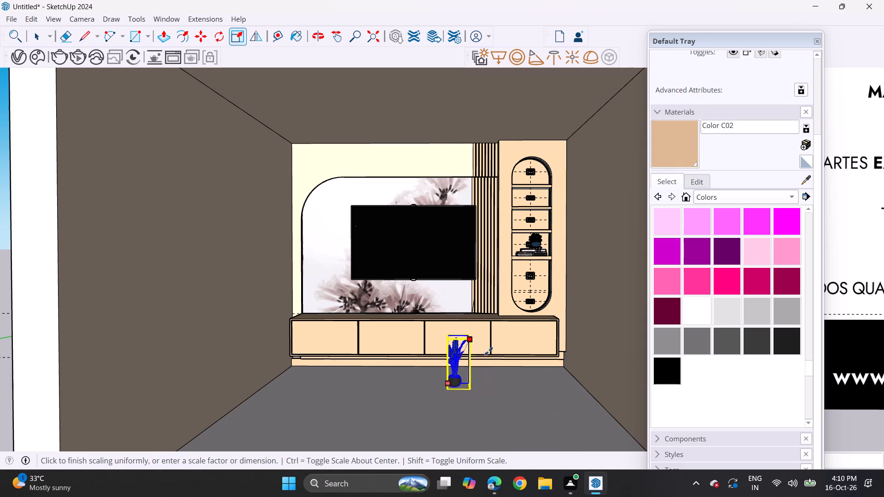
{"action": "left_click", "coordinate": [488, 354]}
Move the scaled-down potted plant from the open room into the bottom compartment of the arched niche.
{"action": "left_click", "coordinate": [205, 45]}
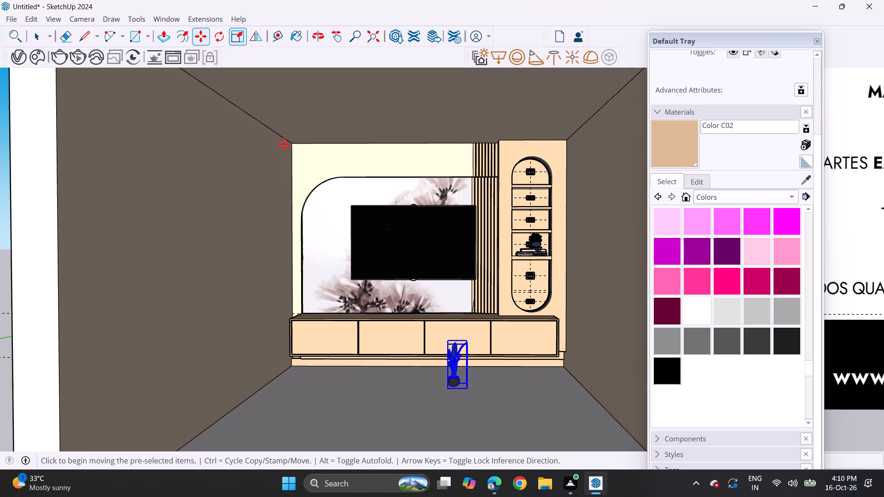
{"action": "left_click", "coordinate": [449, 395]}
{"action": "scroll", "coordinate": [533, 313], "scroll_direction": "up", "scroll_amount": 4}
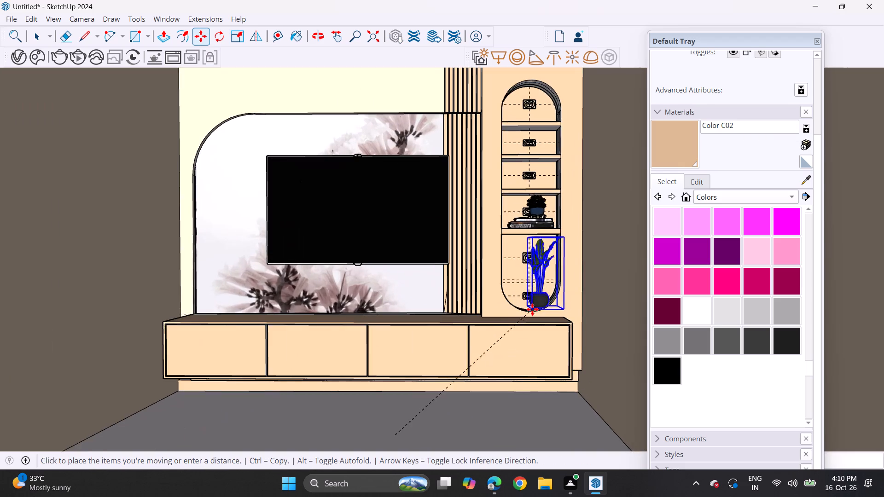
{"action": "middle_click_drag", "start_coordinate": [531, 302], "coordinate": [523, 331]}
{"action": "scroll", "coordinate": [524, 312], "scroll_direction": "up", "scroll_amount": 9}
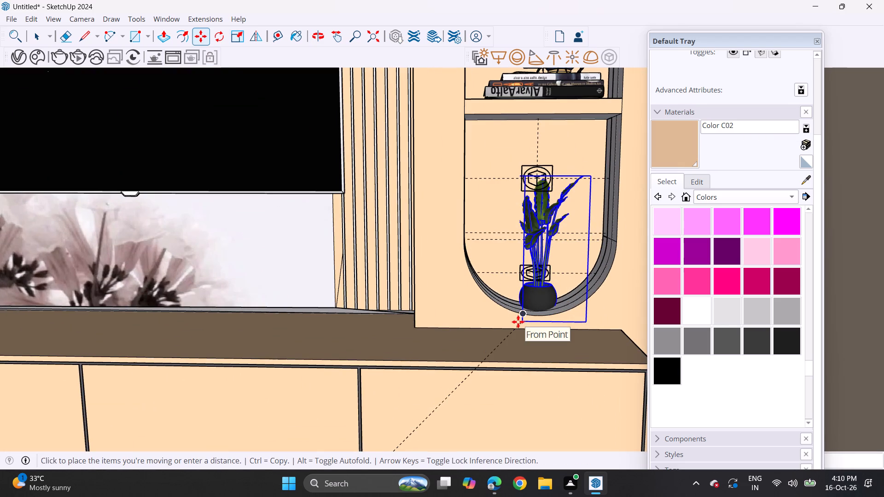
{"action": "left_click", "coordinate": [518, 321]}
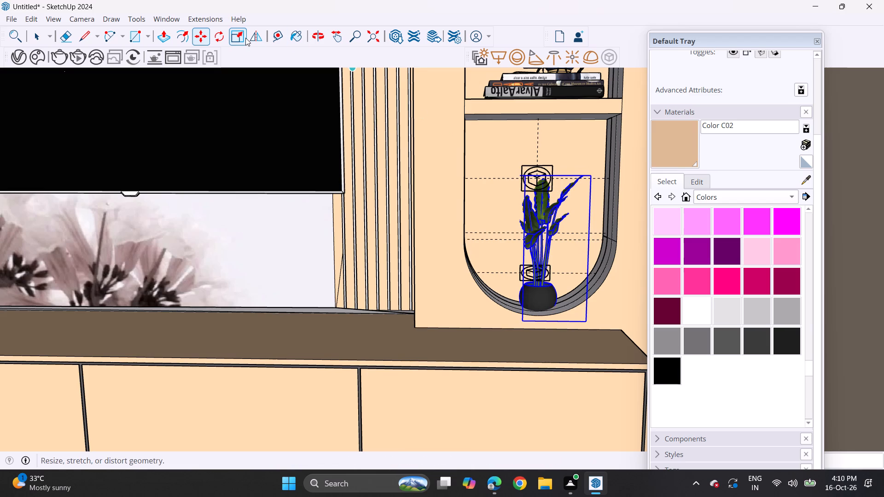
Scale the potted plant up uniformly until it nearly fills the height of the niche's bottom compartment.
{"action": "left_click", "coordinate": [233, 40]}
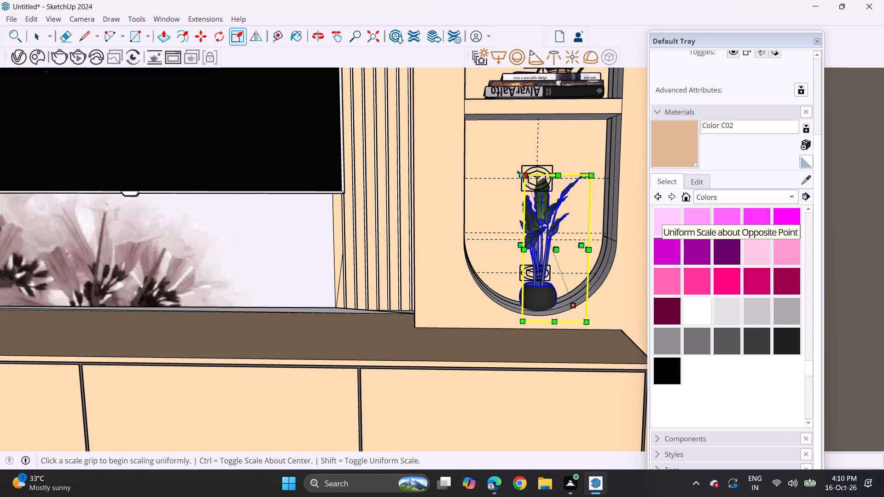
{"action": "left_click", "coordinate": [521, 175]}
{"action": "left_click", "coordinate": [491, 143]}
{"action": "left_click", "coordinate": [599, 133]}
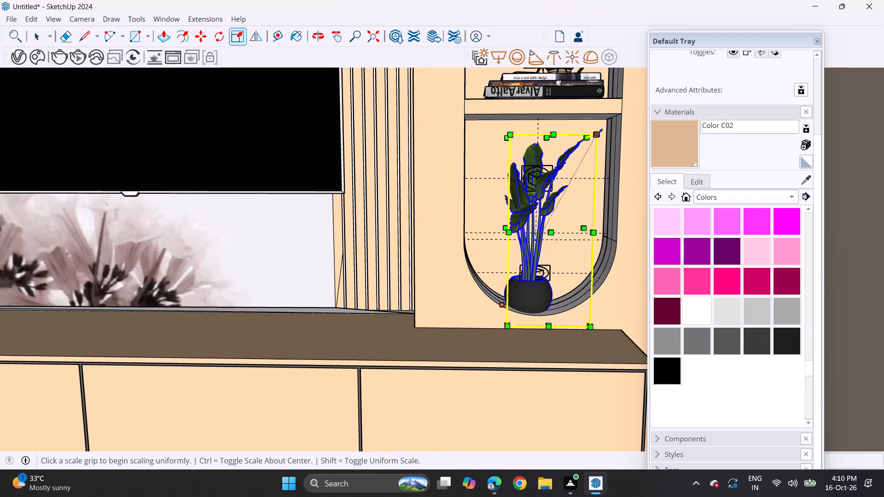
{"action": "left_click", "coordinate": [607, 129]}
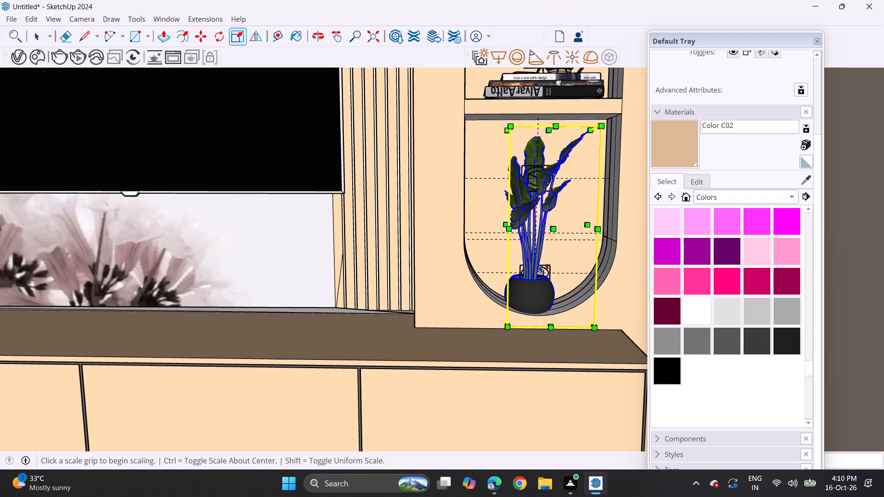
Shift the potted plant slightly sideways within the niche's bottom compartment.
{"action": "left_click", "coordinate": [203, 38]}
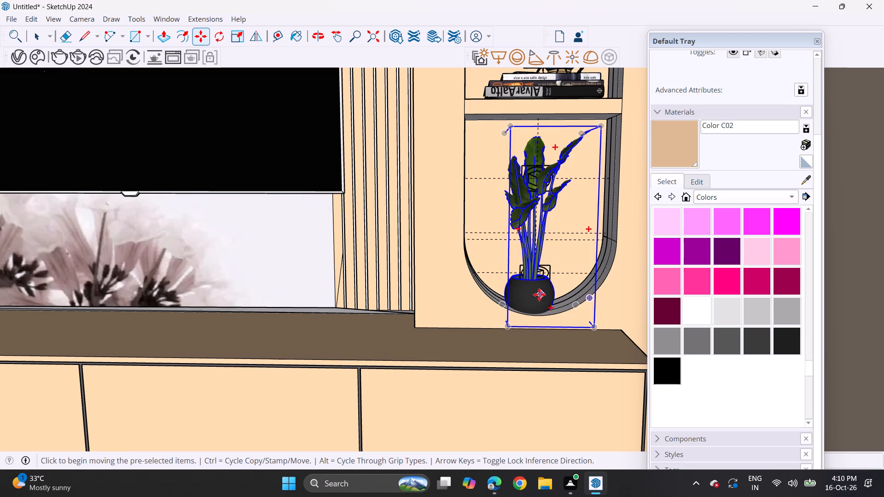
{"action": "left_click", "coordinate": [539, 295]}
{"action": "left_click", "coordinate": [547, 293]}
Import the Tv+unit model from the Downloads folder and place it outside, beside the room.
{"action": "scroll", "coordinate": [529, 229], "scroll_direction": "down", "scroll_amount": 7}
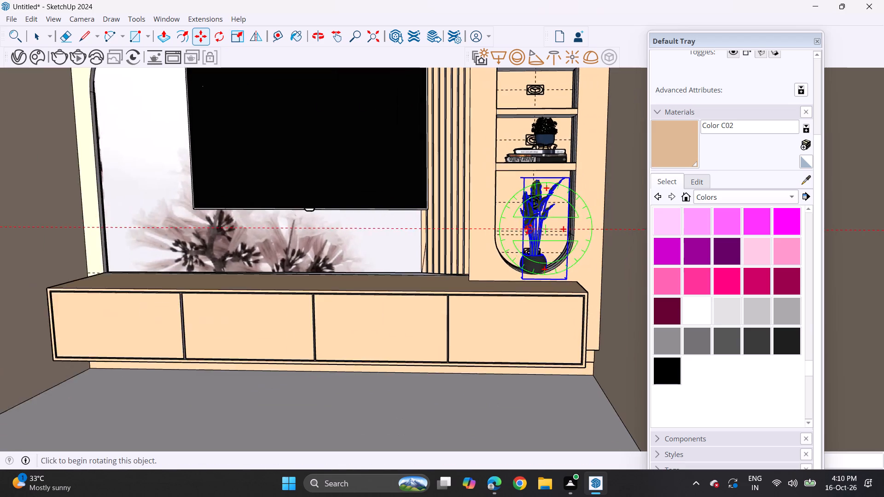
{"action": "scroll", "coordinate": [529, 229], "scroll_direction": "down", "scroll_amount": 2}
{"action": "middle_click_drag", "start_coordinate": [394, 189], "coordinate": [427, 308]}
{"action": "middle_click_drag", "start_coordinate": [425, 293], "coordinate": [422, 276]}
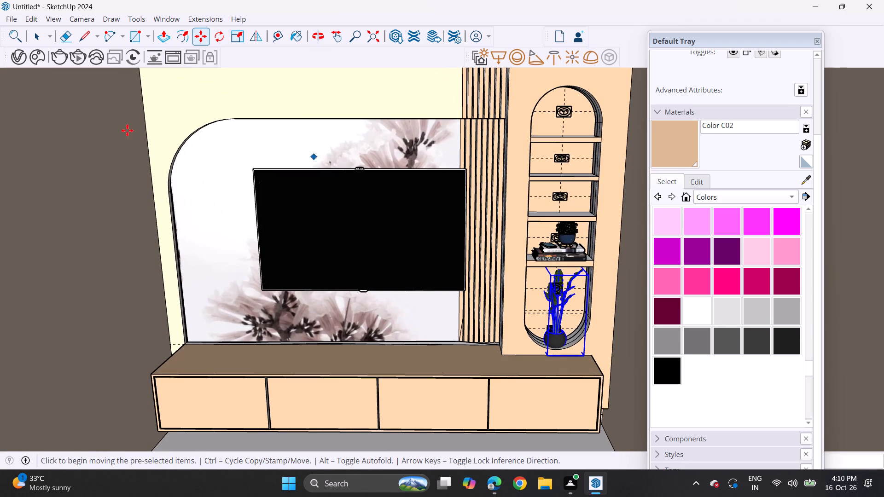
{"action": "left_click", "coordinate": [14, 17]}
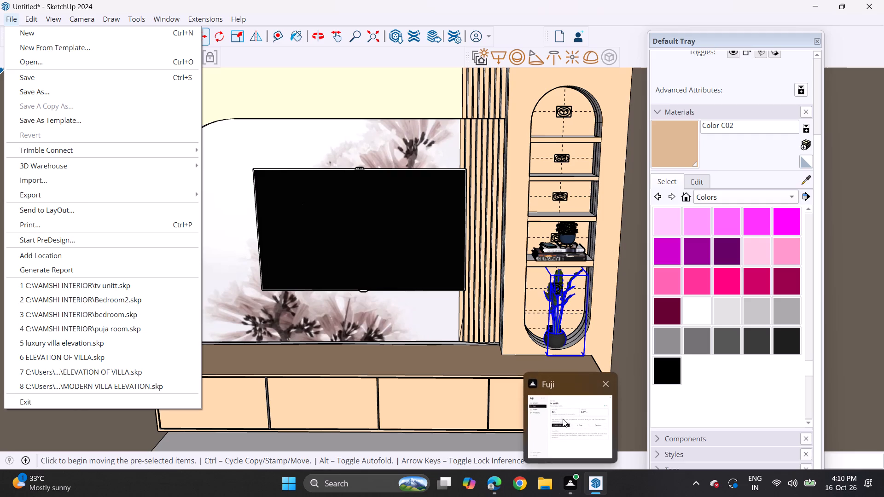
{"action": "left_click", "coordinate": [39, 183]}
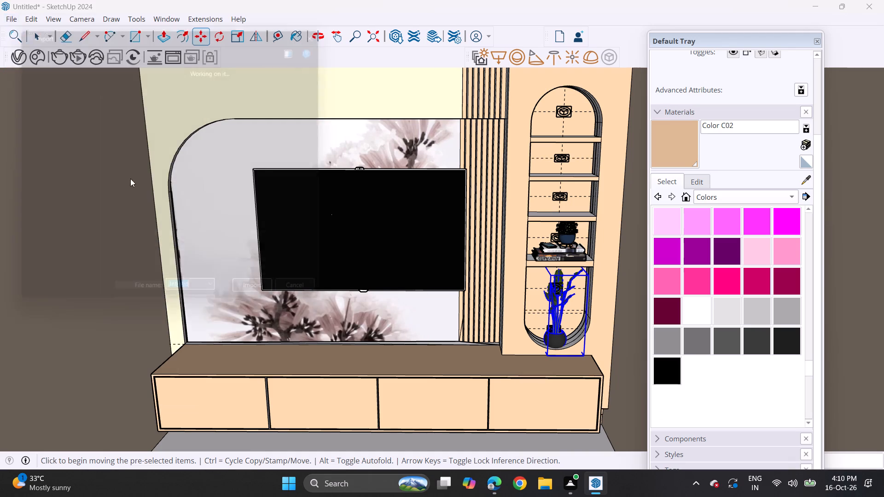
{"action": "scroll", "coordinate": [314, 176], "scroll_direction": "down", "scroll_amount": 2}
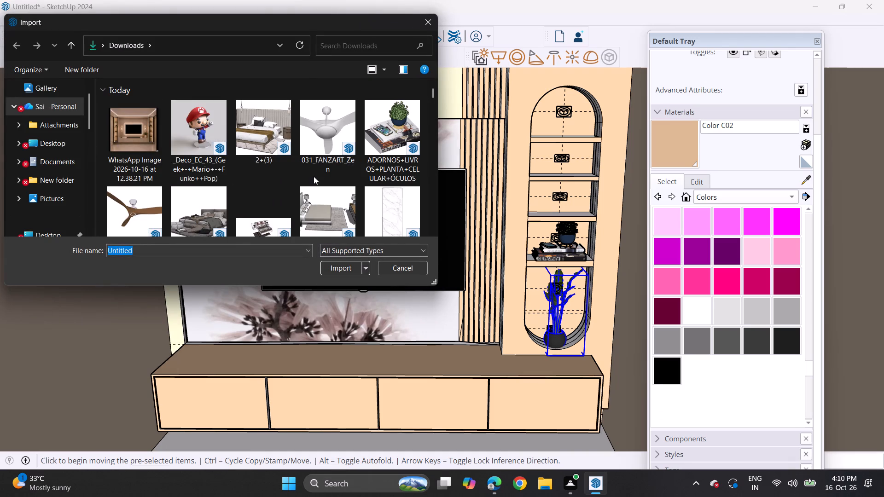
{"action": "scroll", "coordinate": [314, 177], "scroll_direction": "down", "scroll_amount": 2}
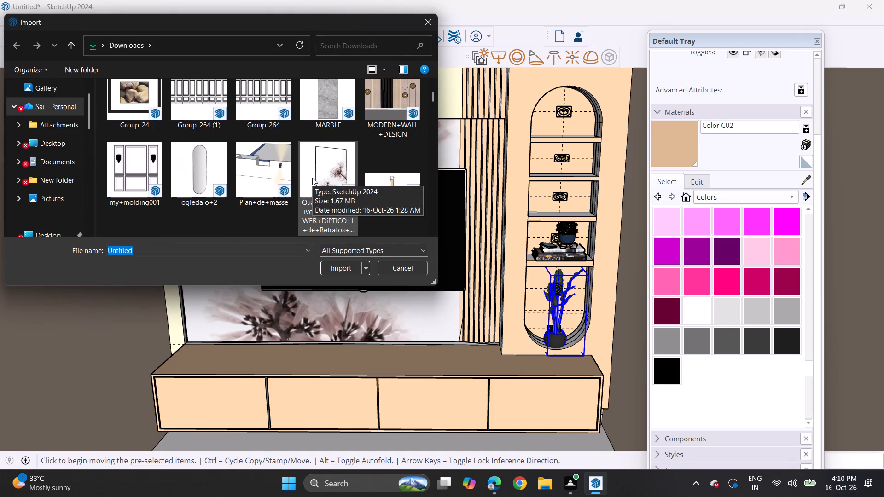
{"action": "scroll", "coordinate": [312, 178], "scroll_direction": "down", "scroll_amount": 2}
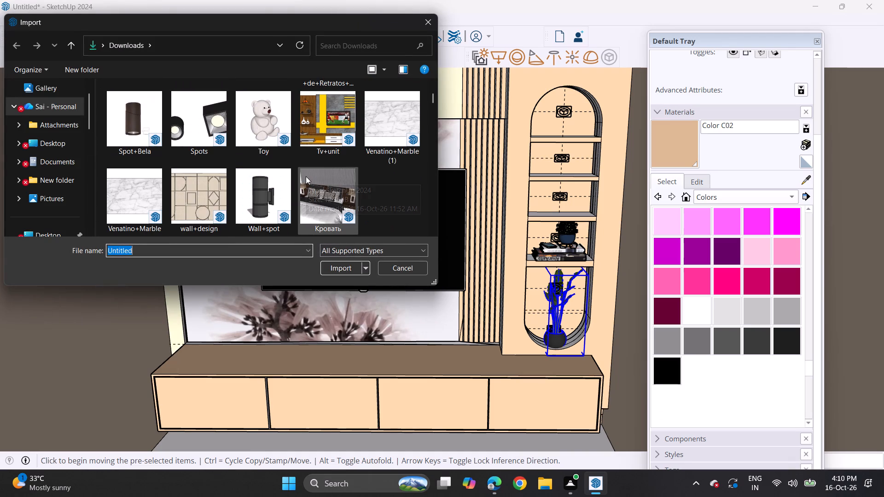
{"action": "left_click", "coordinate": [311, 142]}
{"action": "left_click", "coordinate": [339, 266]}
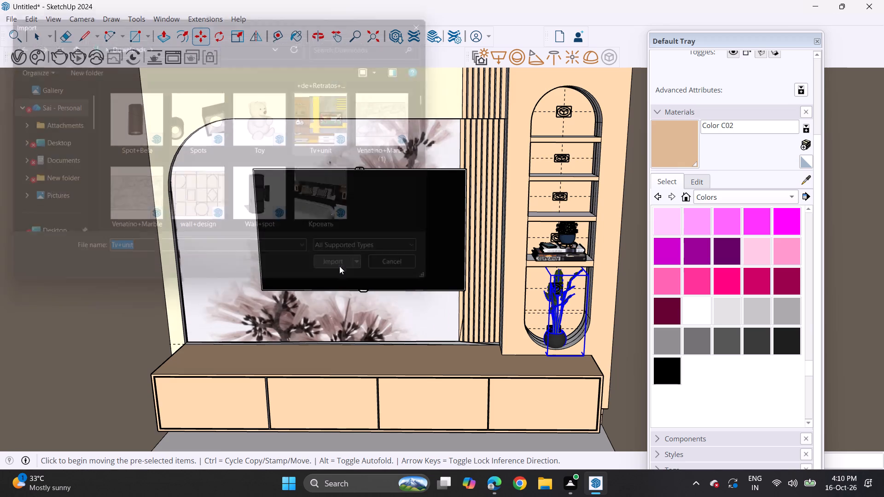
{"action": "scroll", "coordinate": [340, 304], "scroll_direction": "down", "scroll_amount": 5}
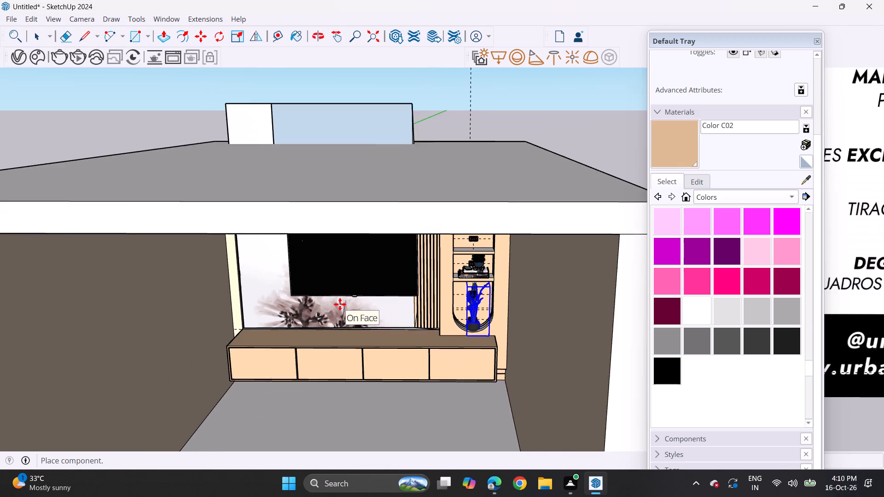
{"action": "scroll", "coordinate": [340, 304], "scroll_direction": "down", "scroll_amount": 10}
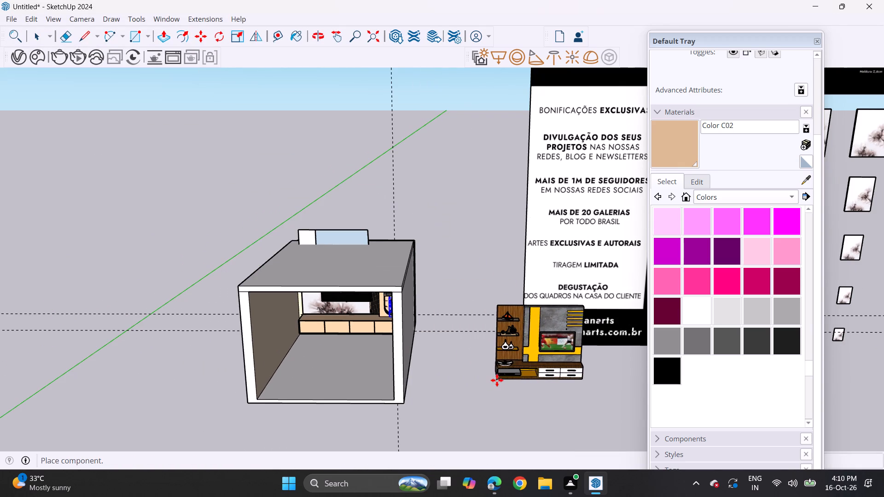
{"action": "left_click", "coordinate": [497, 380]}
Explode the imported TV unit component beside the room.
{"action": "scroll", "coordinate": [512, 351], "scroll_direction": "up", "scroll_amount": 19}
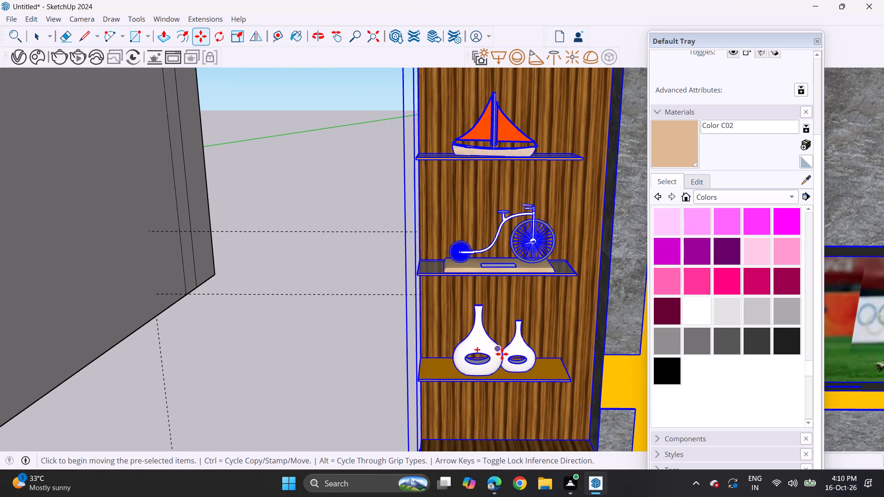
{"action": "left_click", "coordinate": [495, 352]}
{"action": "right_click", "coordinate": [495, 352]}
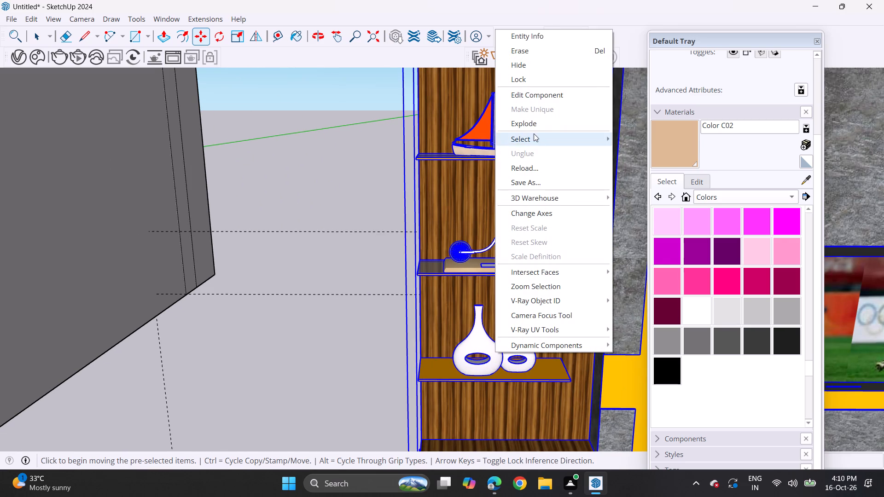
{"action": "left_click", "coordinate": [534, 117]}
Explode the nested groups holding the imported unit's shelf ornaments so the white vases are separate objects.
{"action": "left_click", "coordinate": [489, 355]}
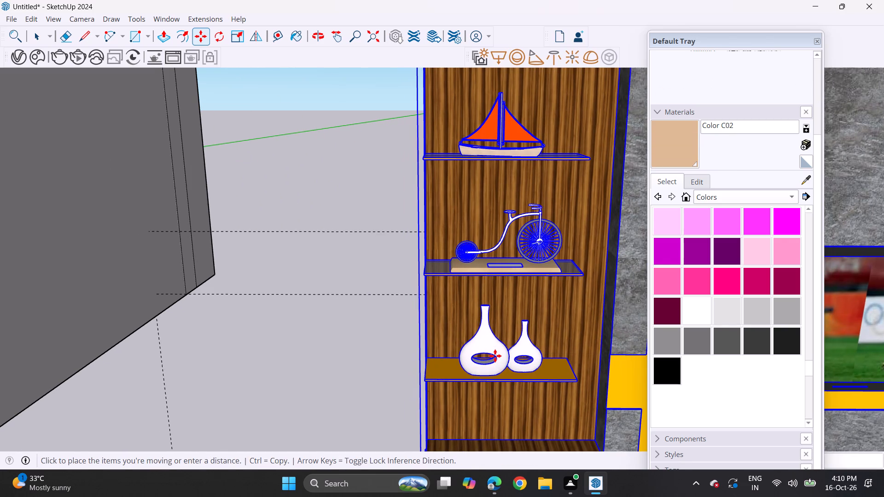
{"action": "key", "text": "space"}
{"action": "left_click", "coordinate": [493, 354]}
{"action": "left_click", "coordinate": [493, 354]}
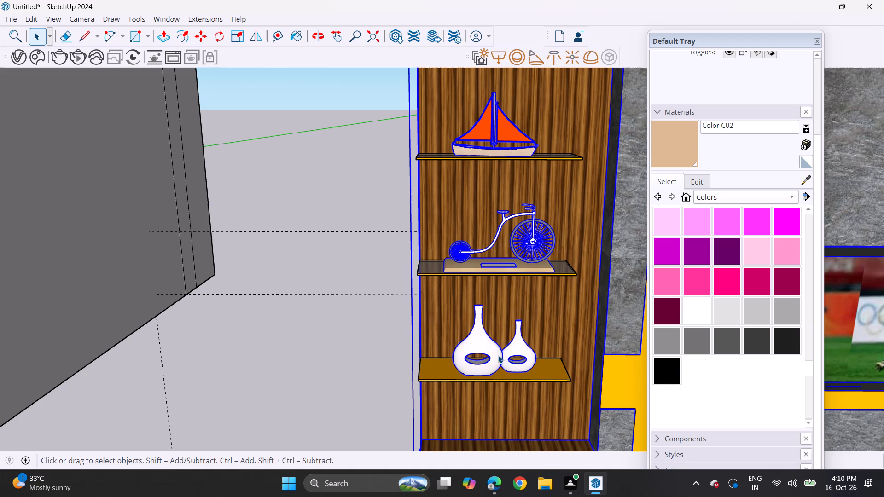
{"action": "right_click", "coordinate": [498, 355]}
{"action": "left_click", "coordinate": [533, 200]}
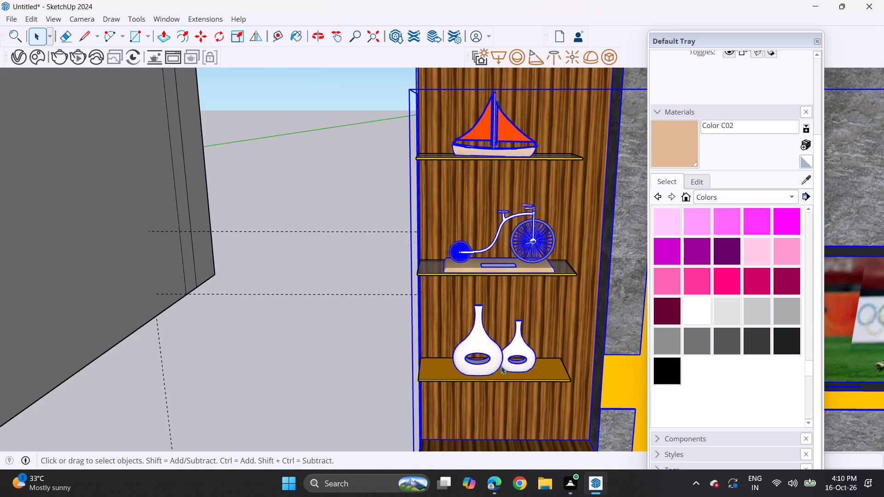
{"action": "left_click", "coordinate": [501, 366]}
{"action": "left_click", "coordinate": [500, 358]}
{"action": "left_click", "coordinate": [356, 307]}
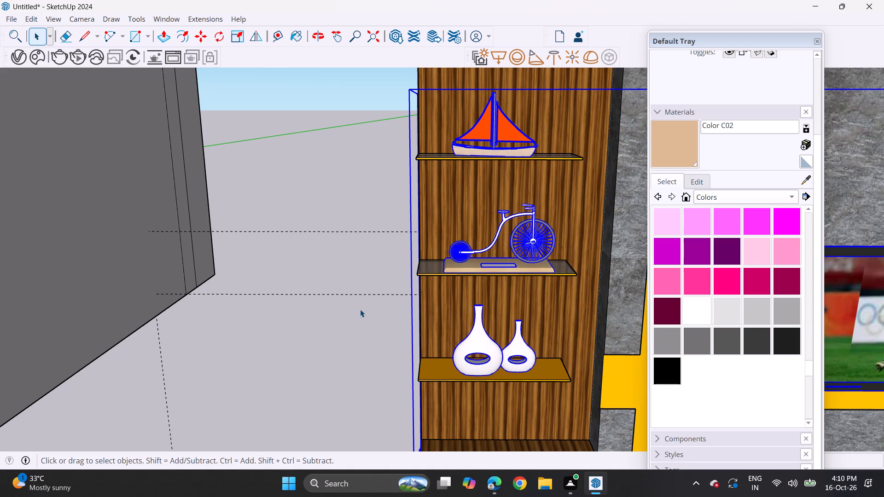
{"action": "left_click", "coordinate": [474, 355]}
{"action": "right_click", "coordinate": [477, 353]}
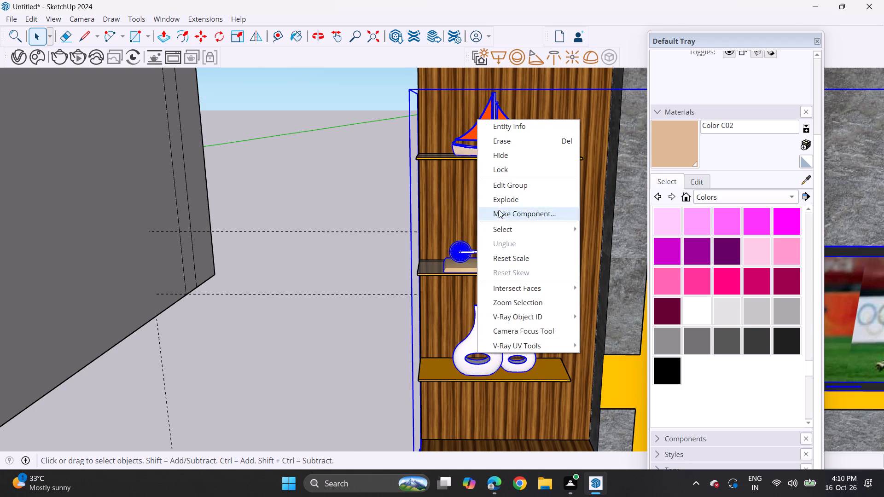
{"action": "left_click", "coordinate": [501, 201]}
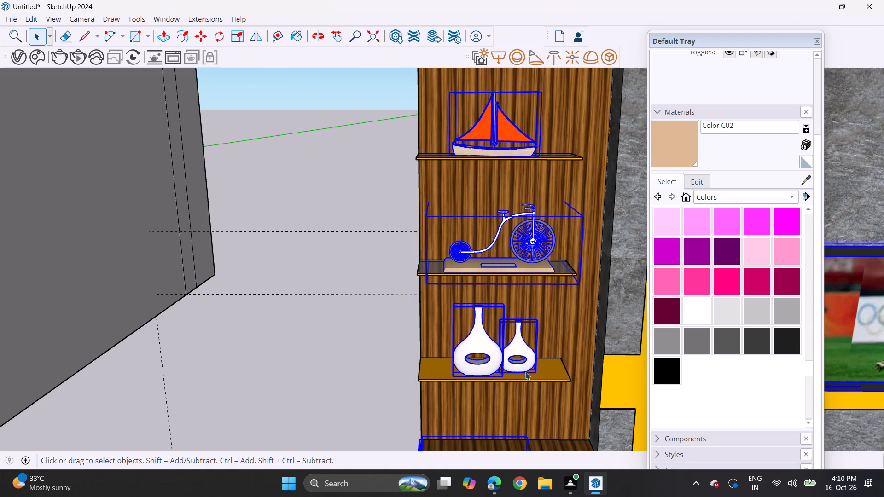
Copy the two white vases from the imported unit's shelf into the niche compartment directly above the books.
{"action": "left_click", "coordinate": [365, 332]}
{"action": "left_click", "coordinate": [467, 343]}
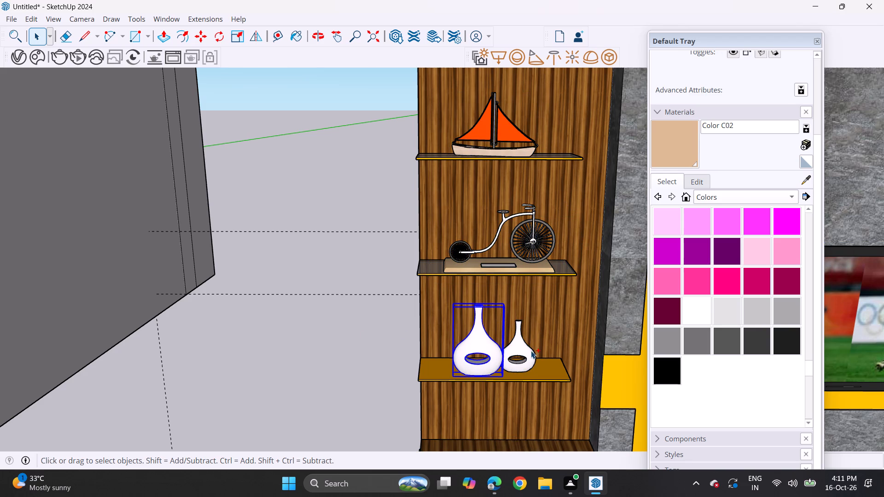
{"action": "left_click", "coordinate": [531, 351], "text": "ctrl"}
{"action": "key", "text": "m"}
{"action": "left_click", "coordinate": [535, 378]}
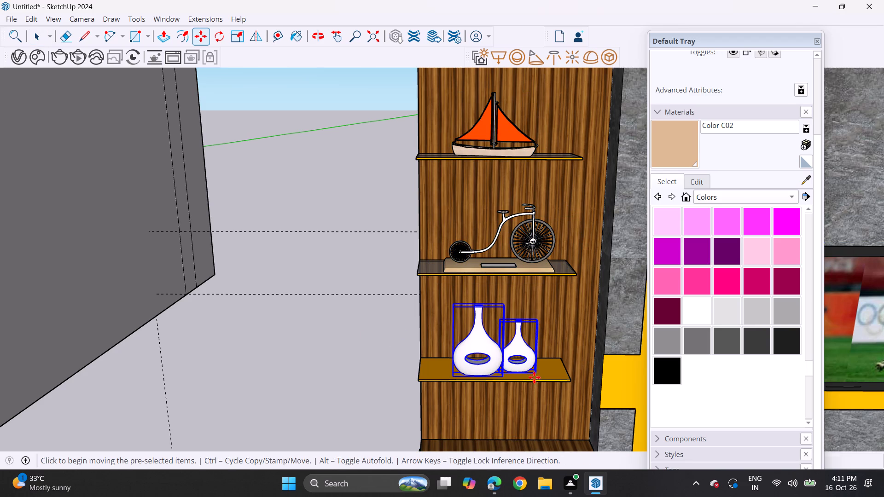
{"action": "scroll", "coordinate": [309, 354], "scroll_direction": "down", "scroll_amount": 4}
{"action": "middle_click_drag", "start_coordinate": [241, 356], "coordinate": [570, 389], "text": "shift"}
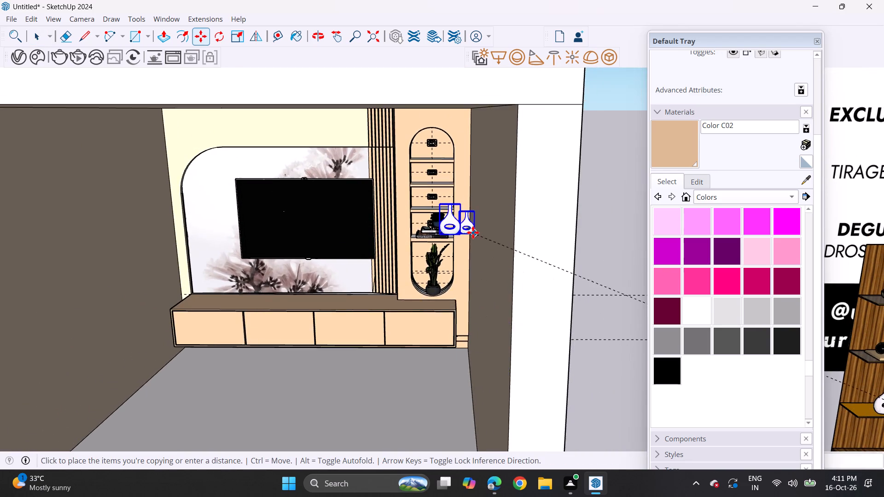
{"action": "scroll", "coordinate": [473, 232], "scroll_direction": "up", "scroll_amount": 4}
{"action": "scroll", "coordinate": [444, 202], "scroll_direction": "up", "scroll_amount": 8}
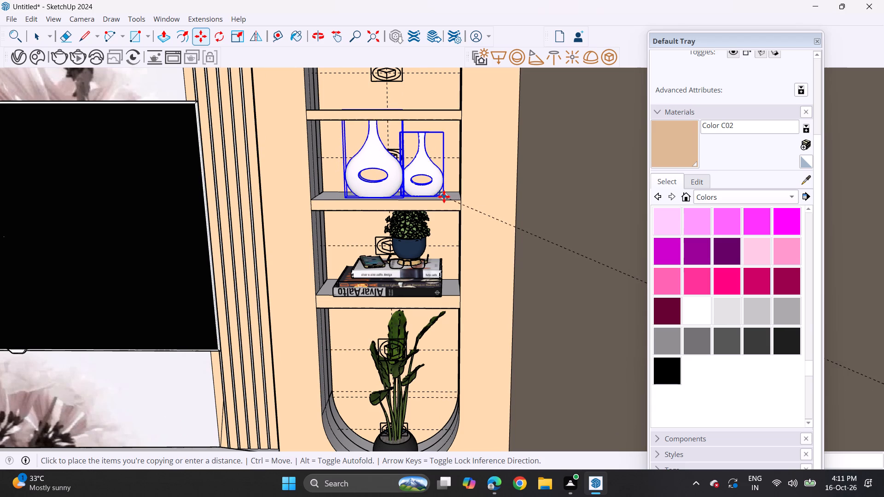
{"action": "left_click", "coordinate": [444, 196]}
Scale the two copied vases down uniformly so they fit below the shelf above them.
{"action": "left_click", "coordinate": [237, 36]}
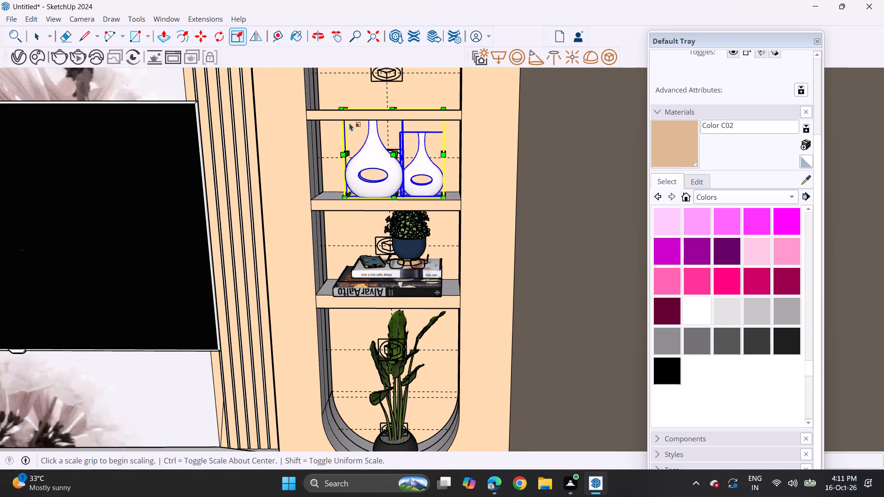
{"action": "left_click", "coordinate": [346, 108]}
{"action": "left_click", "coordinate": [364, 140]}
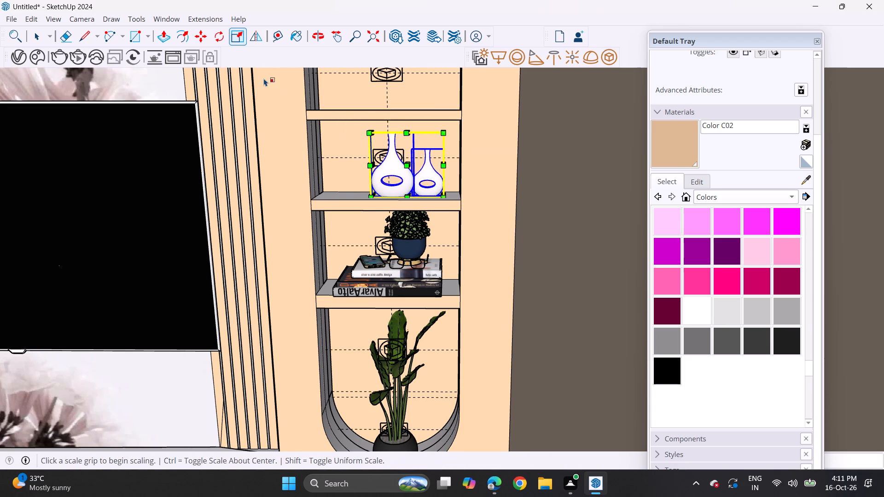
Move the two vases sideways to sit near the middle of their niche compartment.
{"action": "left_click", "coordinate": [194, 34]}
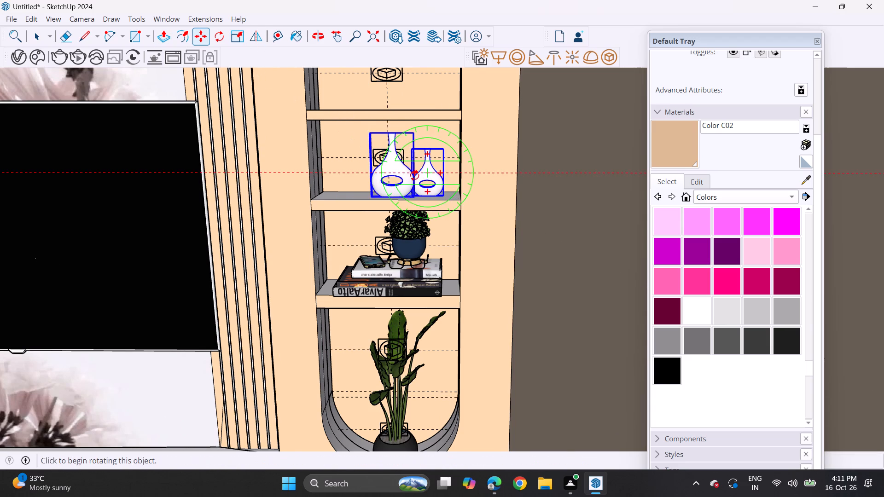
{"action": "left_click", "coordinate": [408, 179]}
{"action": "left_click", "coordinate": [388, 179]}
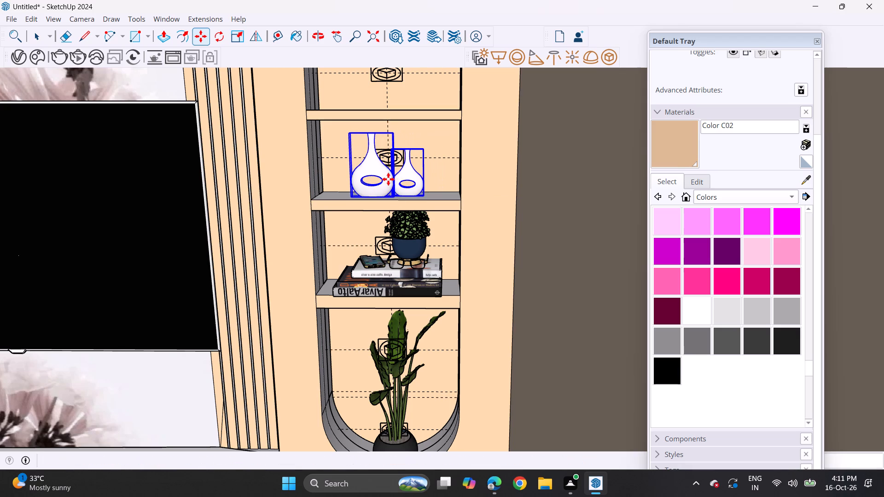
{"action": "scroll", "coordinate": [396, 230], "scroll_direction": "down", "scroll_amount": 18}
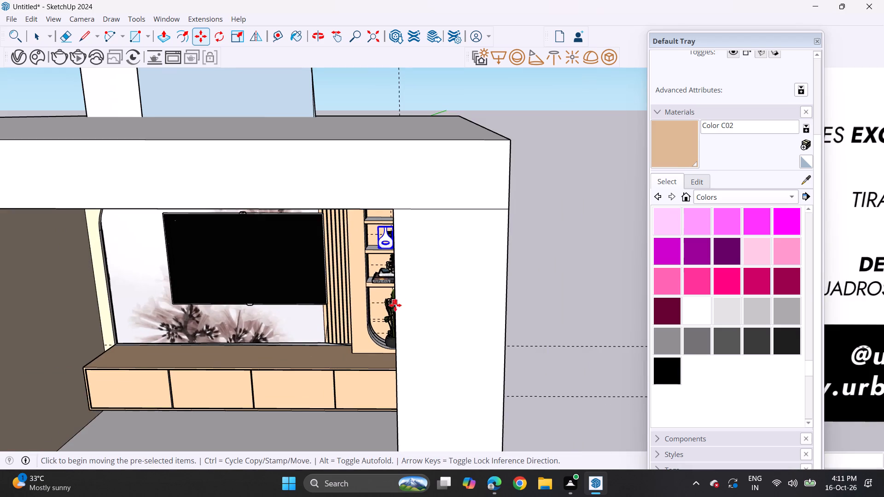
Examine the ornaments on the imported unit's shelves and the niche compartments in the room.
{"action": "middle_click_drag", "start_coordinate": [399, 304], "coordinate": [198, 273], "text": "shift"}
{"action": "scroll", "coordinate": [257, 291], "scroll_direction": "up", "scroll_amount": 1, "text": "shift"}
{"action": "middle_click_drag", "start_coordinate": [393, 298], "coordinate": [0, 297], "text": "shift"}
{"action": "scroll", "coordinate": [0, 297], "scroll_direction": "up", "scroll_amount": 1, "text": "shift"}
{"action": "scroll", "coordinate": [574, 268], "scroll_direction": "down", "scroll_amount": 8}
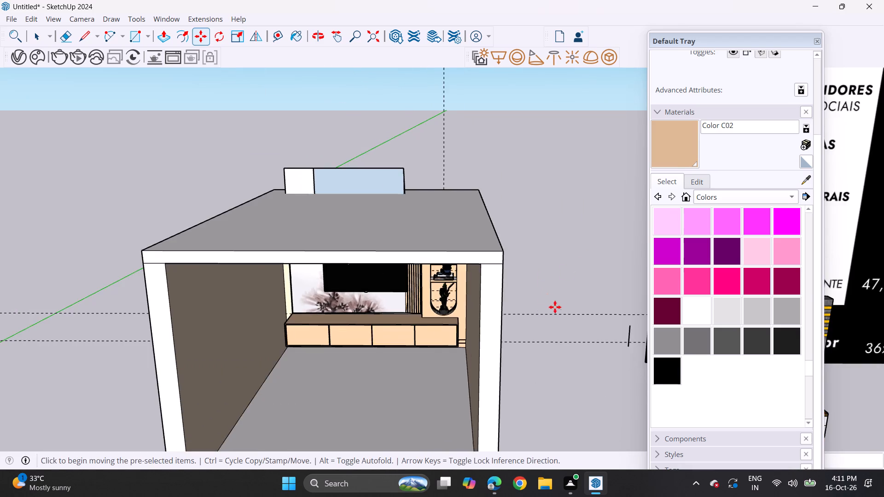
{"action": "middle_click_drag", "start_coordinate": [557, 308], "coordinate": [200, 225], "text": "shift"}
{"action": "middle_click_drag", "start_coordinate": [534, 344], "coordinate": [420, 346], "text": "shift"}
{"action": "scroll", "coordinate": [444, 329], "scroll_direction": "up", "scroll_amount": 8}
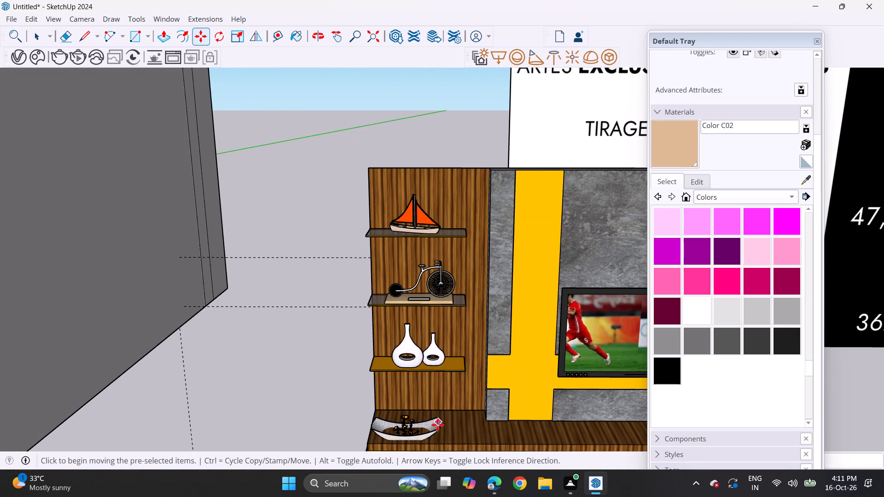
{"action": "scroll", "coordinate": [437, 425], "scroll_direction": "up", "scroll_amount": 1}
{"action": "middle_click", "coordinate": [435, 419]}
{"action": "key", "text": "space"}
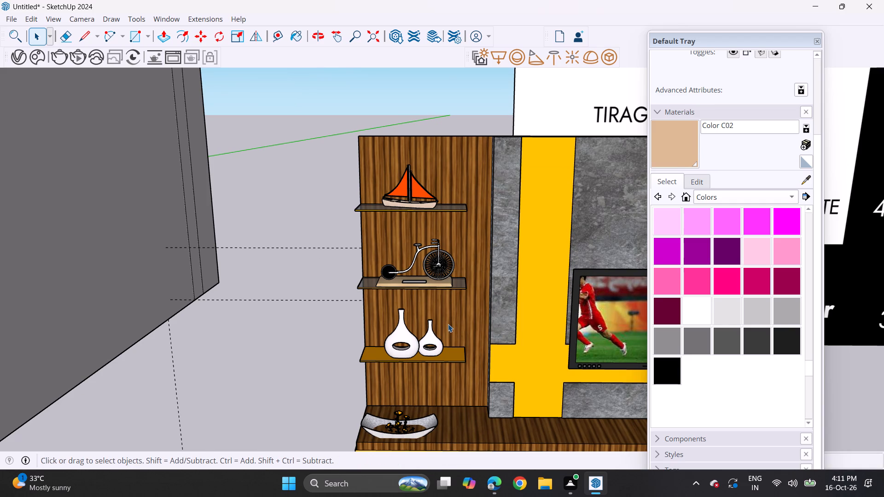
{"action": "scroll", "coordinate": [449, 329], "scroll_direction": "down", "scroll_amount": 4}
{"action": "middle_click_drag", "start_coordinate": [442, 379], "coordinate": [444, 334]}
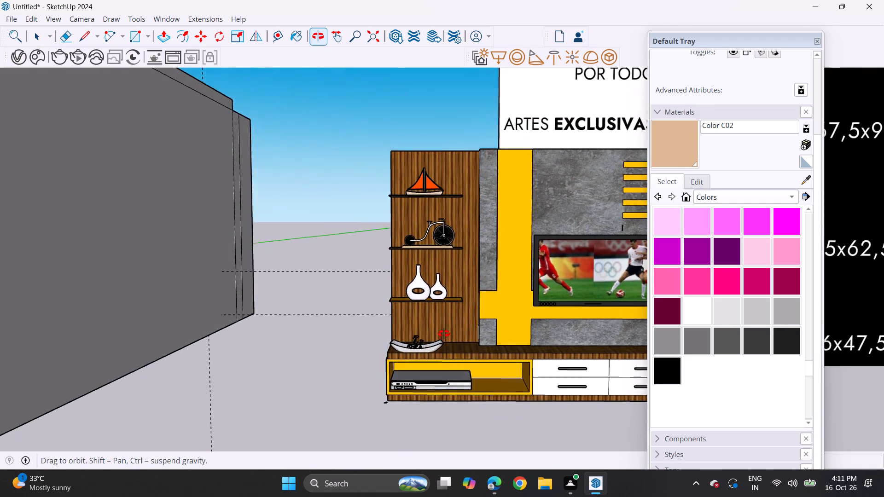
{"action": "middle_click_drag", "start_coordinate": [444, 334], "coordinate": [445, 316]}
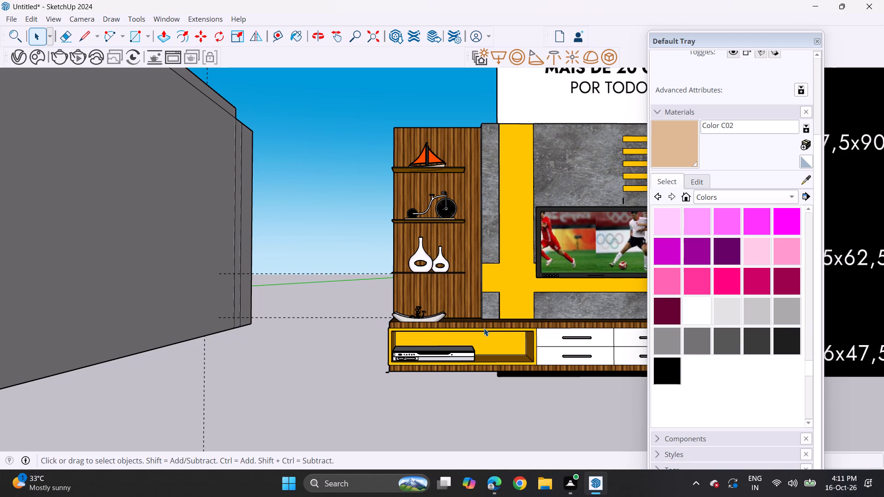
{"action": "scroll", "coordinate": [423, 253], "scroll_direction": "down", "scroll_amount": 2}
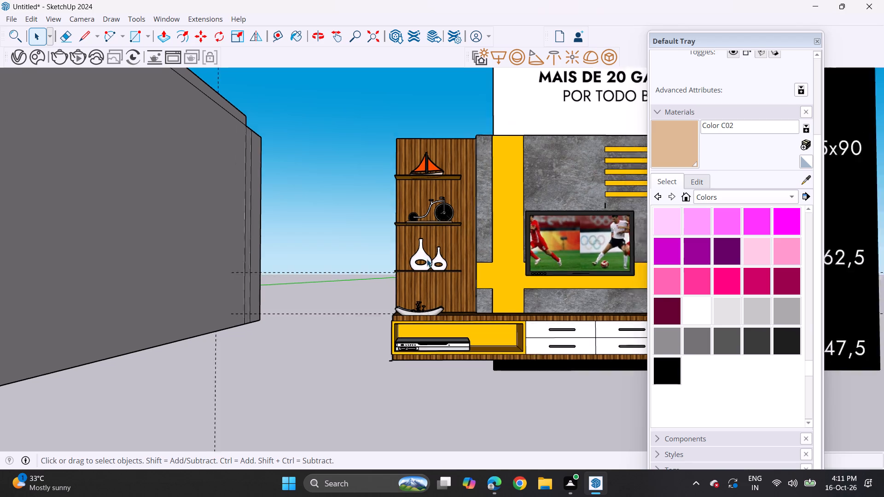
{"action": "scroll", "coordinate": [427, 259], "scroll_direction": "down", "scroll_amount": 1}
{"action": "middle_click_drag", "start_coordinate": [432, 294], "coordinate": [553, 362], "text": "shift"}
{"action": "middle_click_drag", "start_coordinate": [371, 346], "coordinate": [483, 354], "text": "shift"}
{"action": "middle_click_drag", "start_coordinate": [438, 360], "coordinate": [473, 360]}
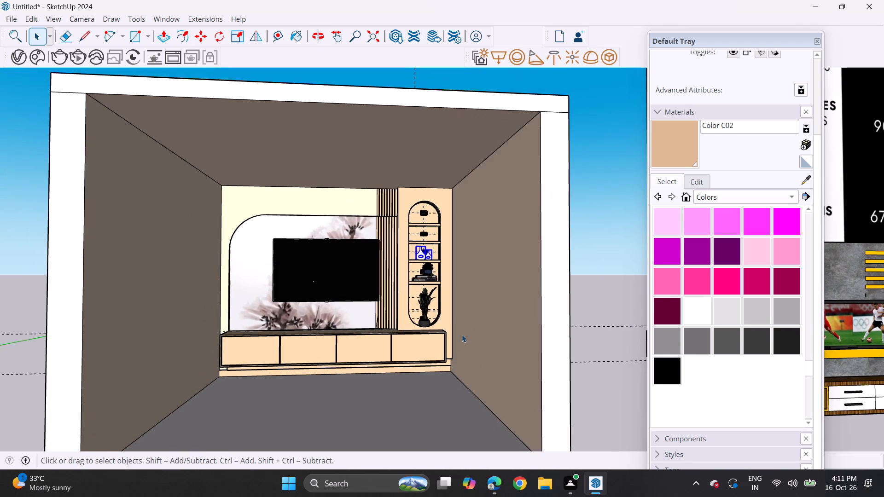
Copy the orange sailboat from the imported unit's upper shelf into the niche's arched top compartment.
{"action": "middle_click_drag", "start_coordinate": [465, 315], "coordinate": [445, 323]}
{"action": "middle_click_drag", "start_coordinate": [452, 320], "coordinate": [349, 350]}
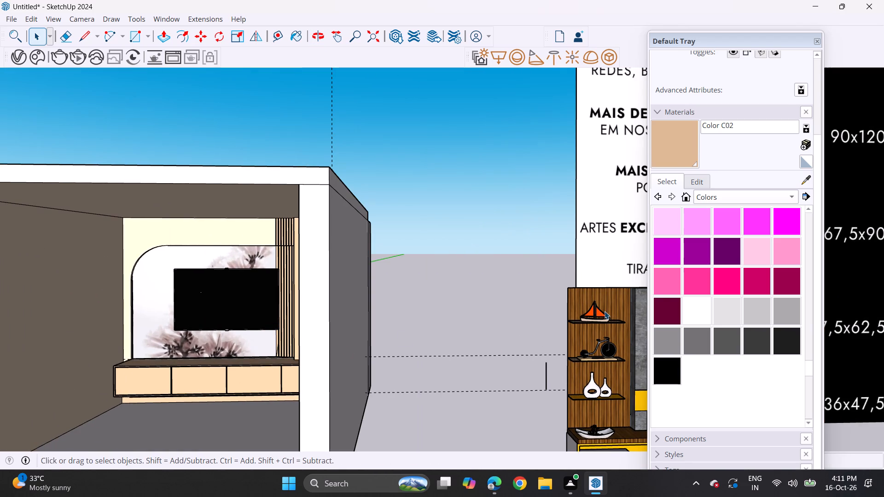
{"action": "left_click", "coordinate": [605, 311]}
{"action": "scroll", "coordinate": [599, 316], "scroll_direction": "up", "scroll_amount": 4}
{"action": "scroll", "coordinate": [599, 316], "scroll_direction": "down", "scroll_amount": 2}
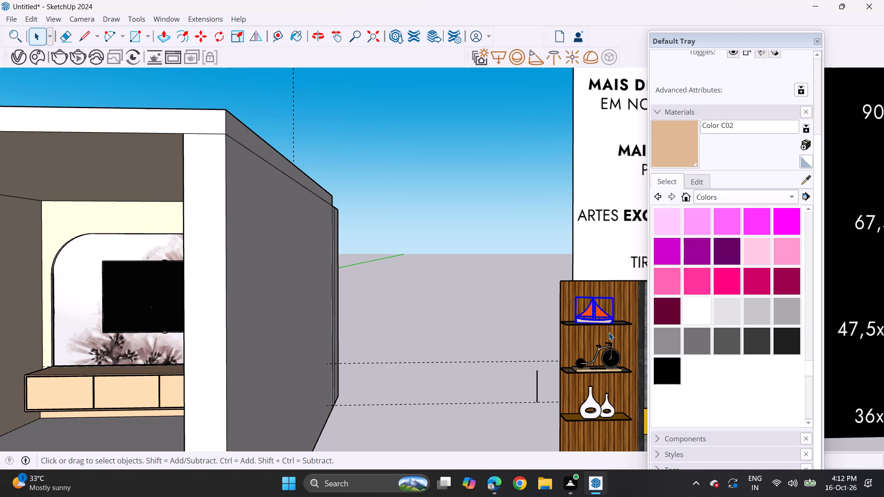
{"action": "key", "text": "m"}
{"action": "left_click", "coordinate": [615, 327]}
{"action": "middle_click_drag", "start_coordinate": [347, 295], "coordinate": [563, 324], "text": "shift"}
{"action": "scroll", "coordinate": [529, 276], "scroll_direction": "up", "scroll_amount": 11}
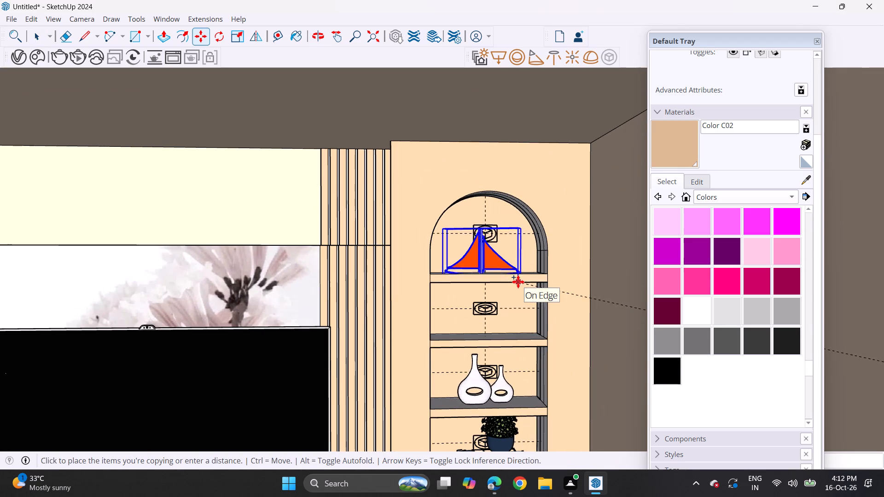
{"action": "left_click", "coordinate": [522, 275]}
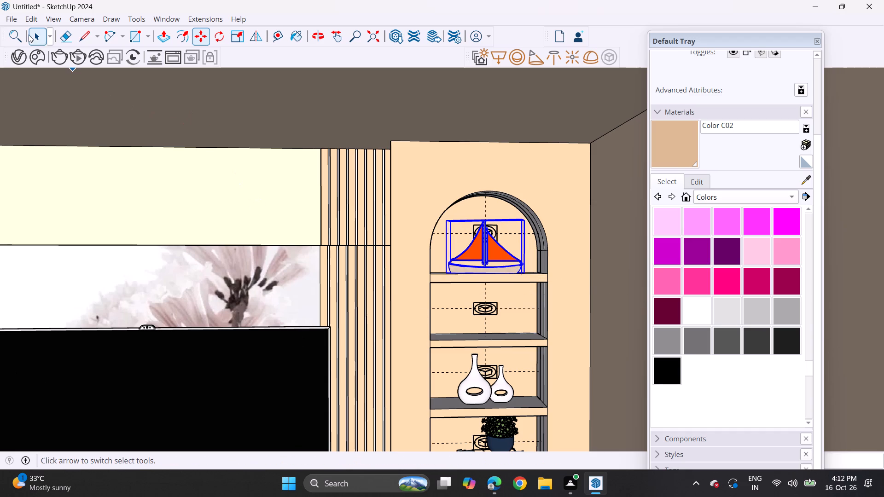
Import the potted plants model Component_8 (1) from Downloads and place it in the niche compartment below the sailboat.
{"action": "left_click", "coordinate": [12, 18]}
{"action": "left_click", "coordinate": [55, 175]}
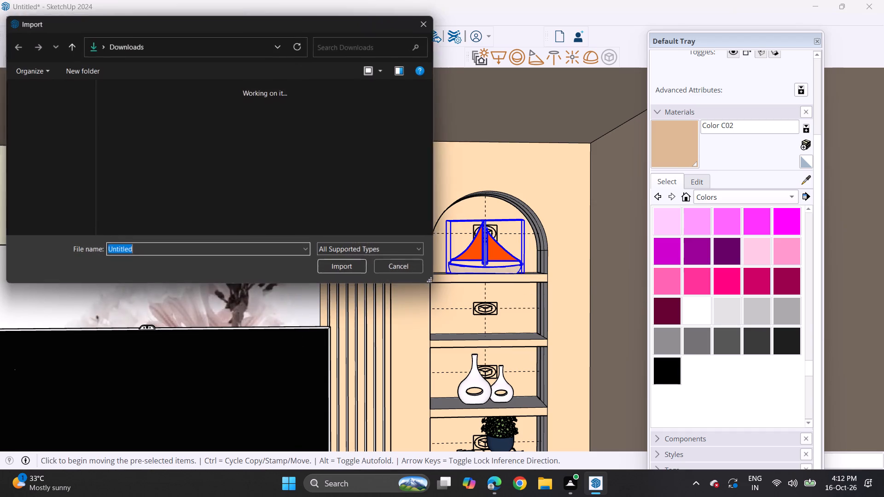
{"action": "scroll", "coordinate": [294, 158], "scroll_direction": "down", "scroll_amount": 4}
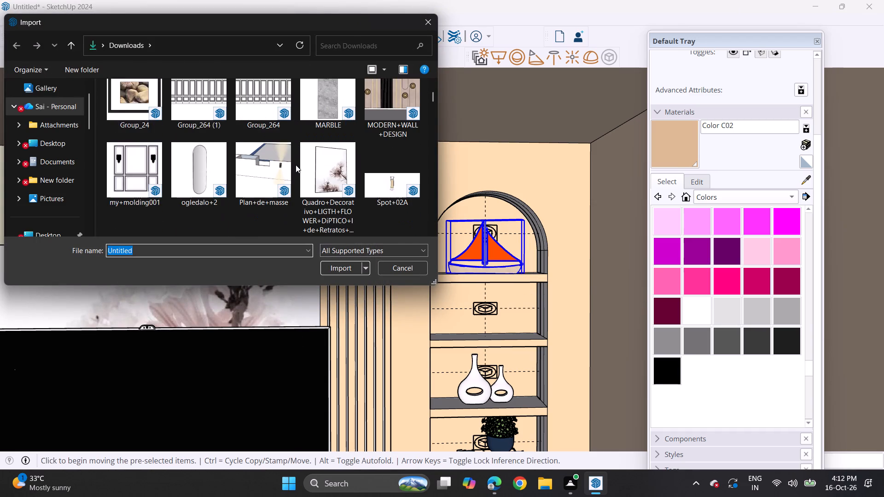
{"action": "scroll", "coordinate": [297, 167], "scroll_direction": "down", "scroll_amount": 4}
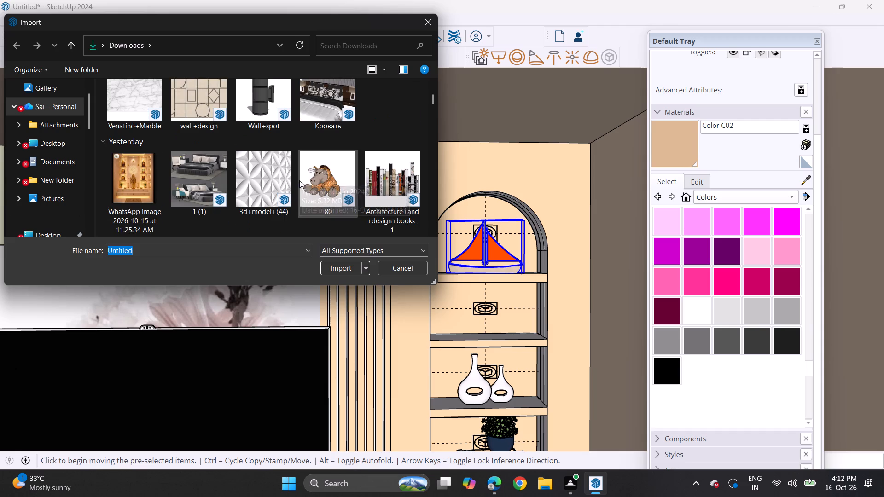
{"action": "scroll", "coordinate": [316, 182], "scroll_direction": "down", "scroll_amount": 3}
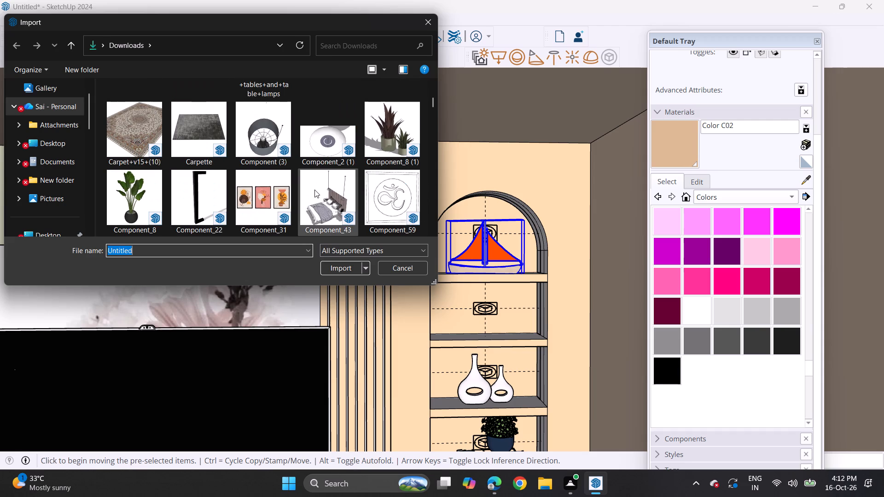
{"action": "left_click", "coordinate": [384, 138]}
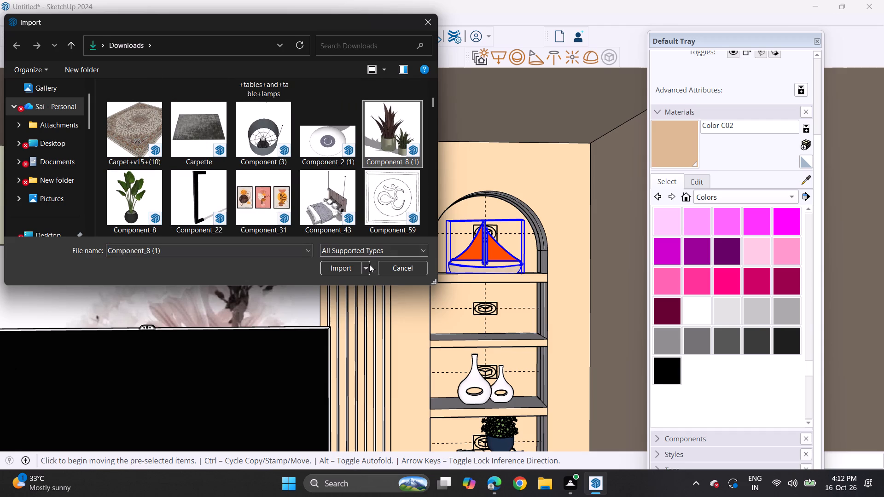
{"action": "left_click", "coordinate": [341, 265]}
{"action": "left_click", "coordinate": [561, 270]}
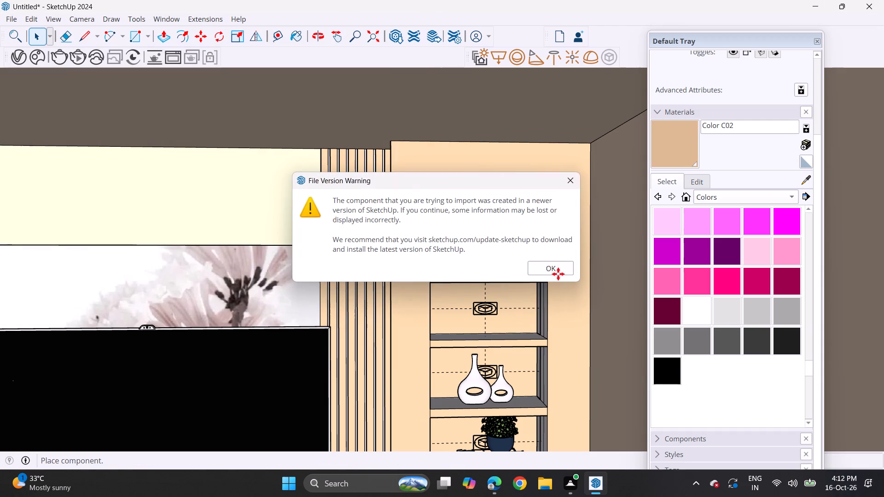
{"action": "left_click", "coordinate": [468, 339]}
Scale the imported potted plants up uniformly to nearly fill the height of their niche compartment.
{"action": "left_click", "coordinate": [235, 37]}
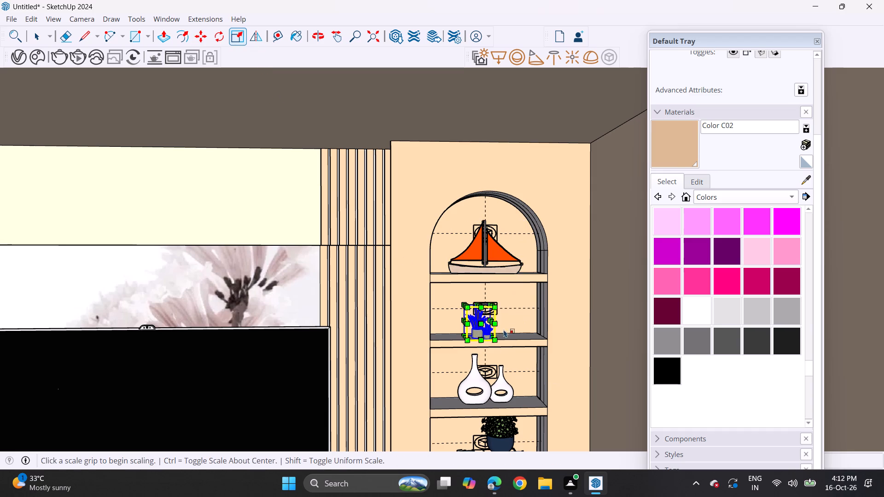
{"action": "left_click", "coordinate": [495, 303]}
{"action": "left_click", "coordinate": [523, 289]}
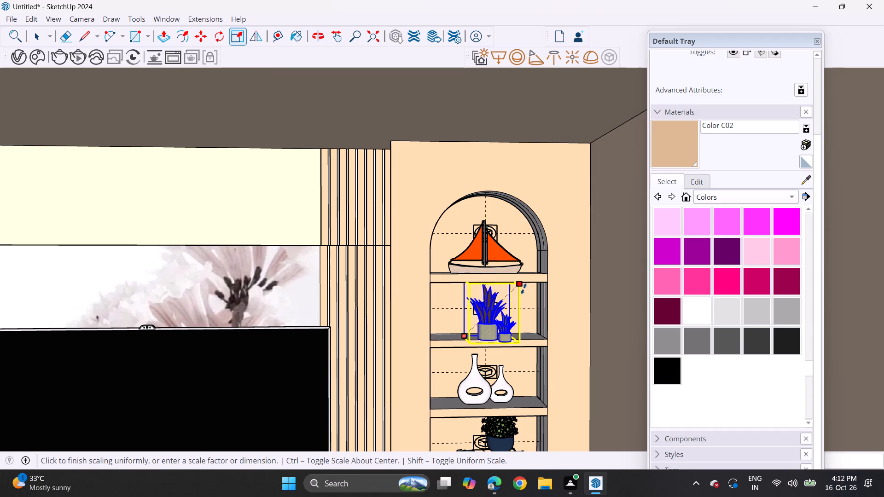
Move the enlarged potted plants so they sit back on their shelf near the middle of the compartment.
{"action": "left_click", "coordinate": [205, 40]}
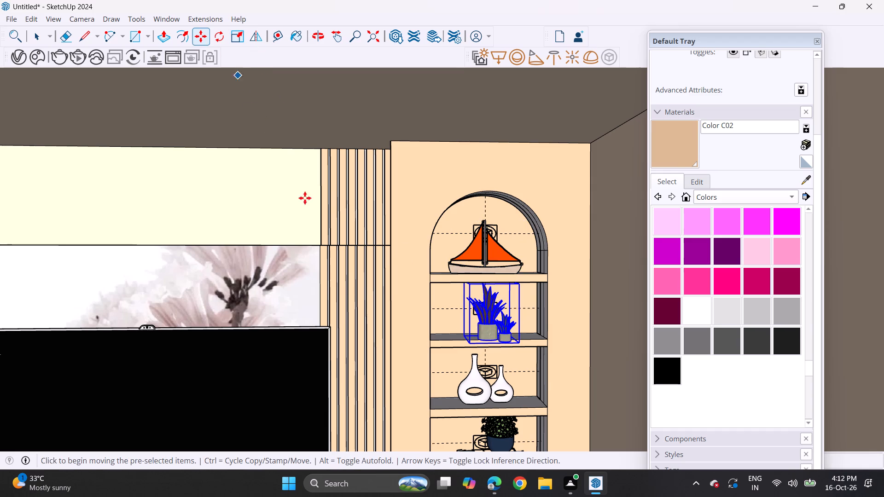
{"action": "left_click", "coordinate": [518, 347]}
{"action": "left_click", "coordinate": [511, 338]}
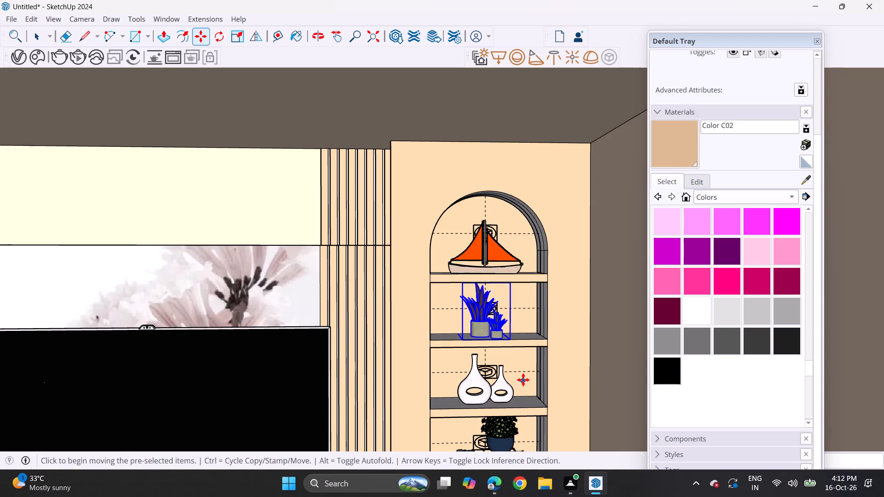
Examine the decorated niche and the overall TV wall with nothing selected.
{"action": "middle_click_drag", "start_coordinate": [520, 377], "coordinate": [478, 314]}
{"action": "scroll", "coordinate": [472, 318], "scroll_direction": "down", "scroll_amount": 9}
{"action": "middle_click_drag", "start_coordinate": [395, 357], "coordinate": [441, 387]}
{"action": "middle_click_drag", "start_coordinate": [448, 327], "coordinate": [464, 377]}
{"action": "middle_click_drag", "start_coordinate": [460, 376], "coordinate": [477, 248], "text": "shift"}
{"action": "key", "text": "space"}
{"action": "scroll", "coordinate": [451, 360], "scroll_direction": "down", "scroll_amount": 3}
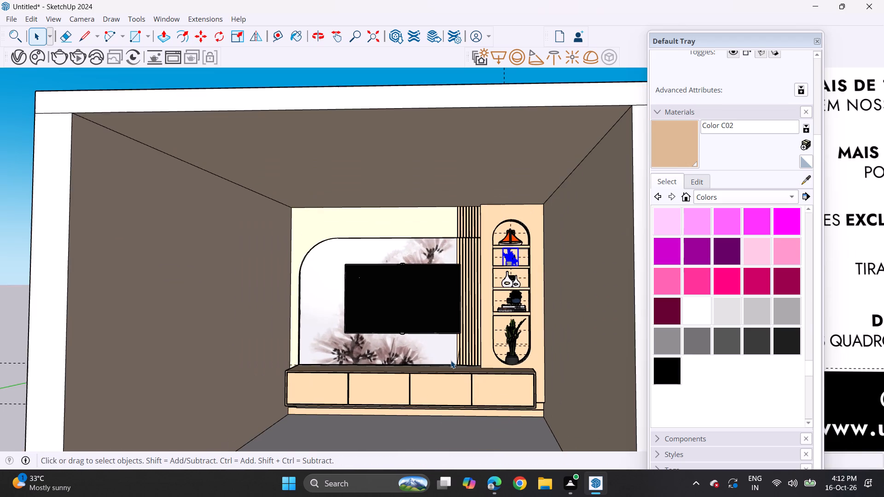
{"action": "scroll", "coordinate": [390, 363], "scroll_direction": "down", "scroll_amount": 4}
{"action": "left_click", "coordinate": [122, 315]}
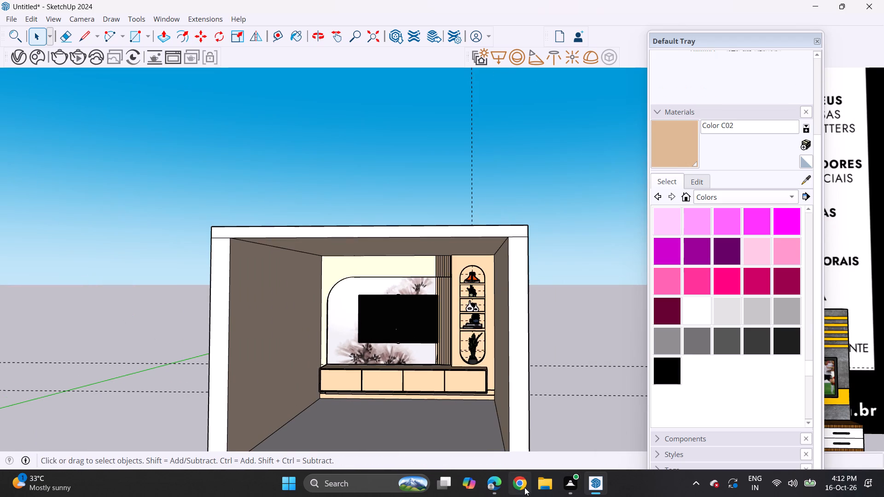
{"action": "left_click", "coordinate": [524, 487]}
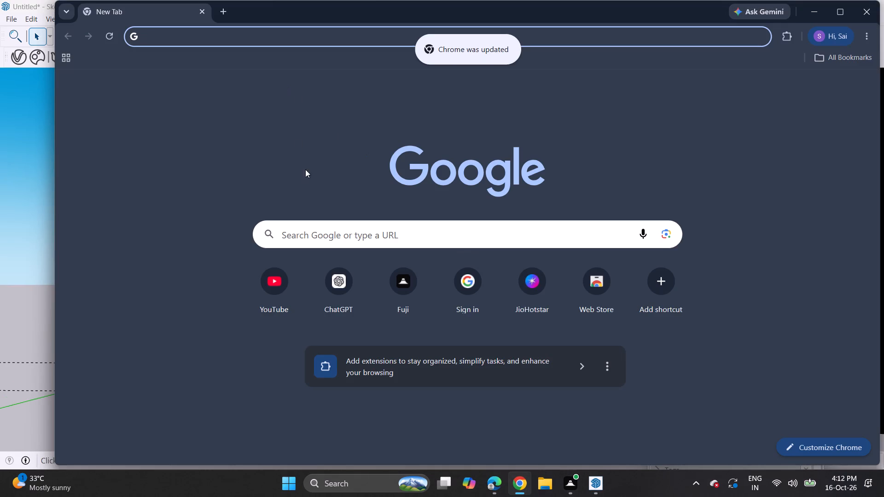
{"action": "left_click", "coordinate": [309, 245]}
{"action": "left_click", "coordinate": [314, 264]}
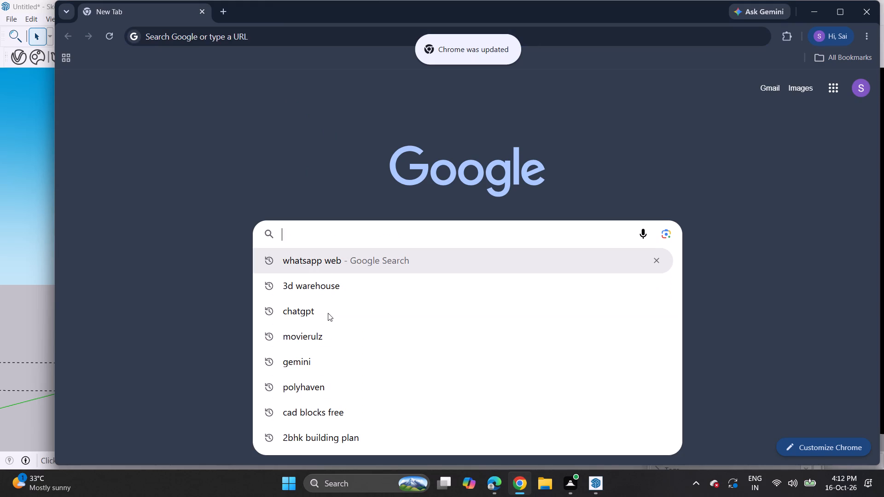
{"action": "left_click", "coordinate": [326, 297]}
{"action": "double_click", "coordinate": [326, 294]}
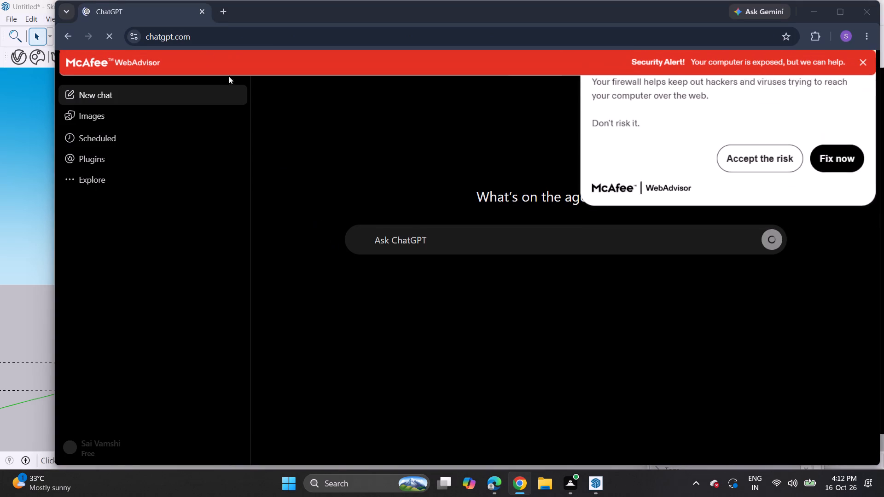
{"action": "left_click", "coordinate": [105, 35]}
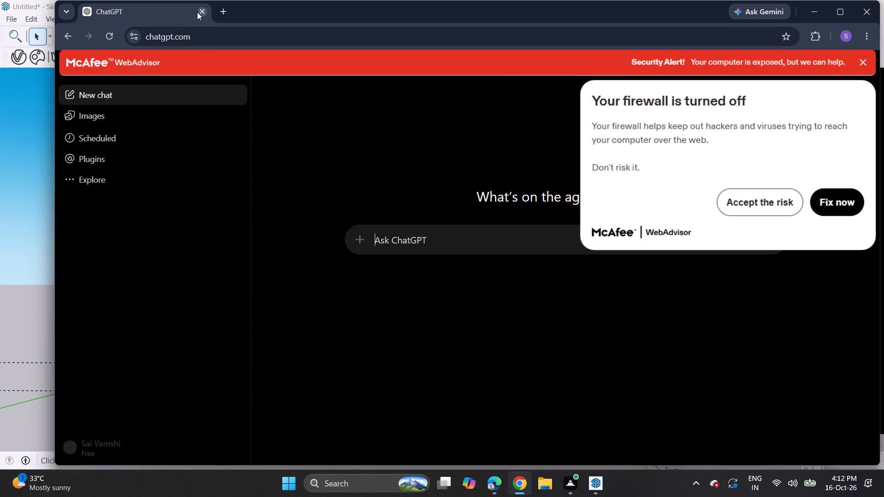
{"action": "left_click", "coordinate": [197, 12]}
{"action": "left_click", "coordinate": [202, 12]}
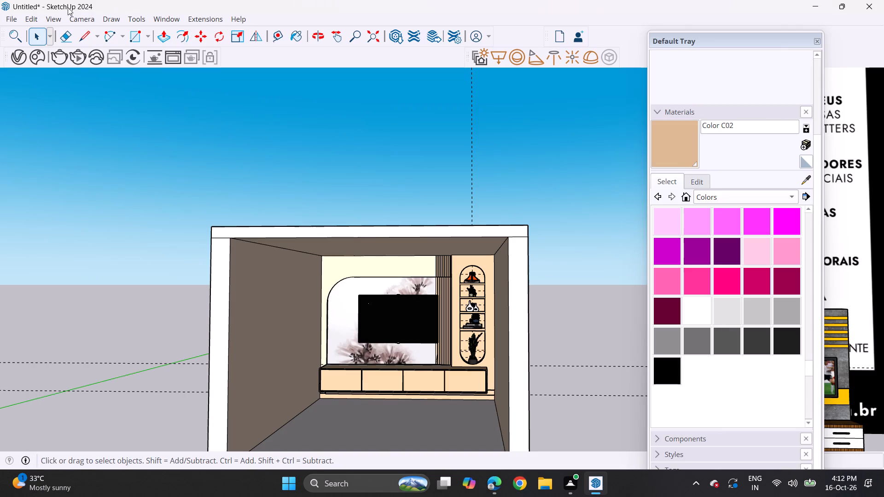
Switch to Chrome, search Google for 3d warehouse and open the 3D Warehouse website.
{"action": "left_click", "coordinate": [520, 485]}
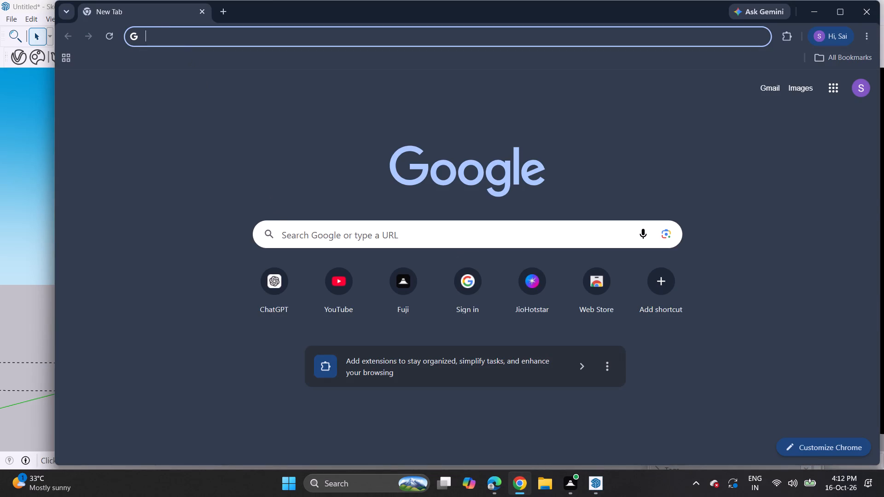
{"action": "left_click", "coordinate": [295, 237]}
{"action": "left_click", "coordinate": [309, 267]}
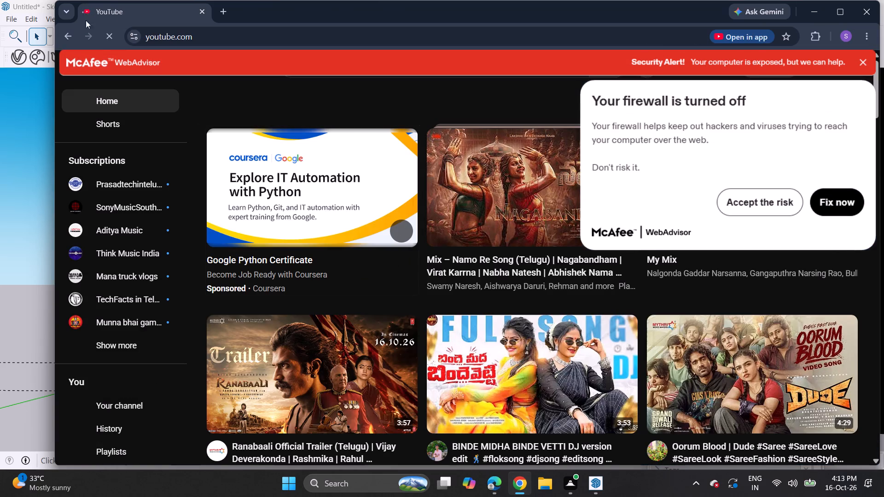
{"action": "left_click", "coordinate": [65, 39]}
{"action": "left_click", "coordinate": [298, 232]}
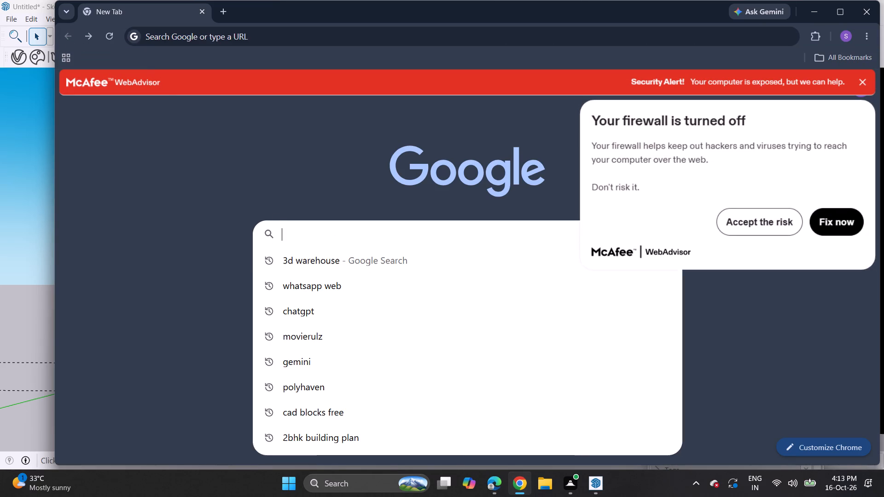
{"action": "left_click", "coordinate": [301, 266]}
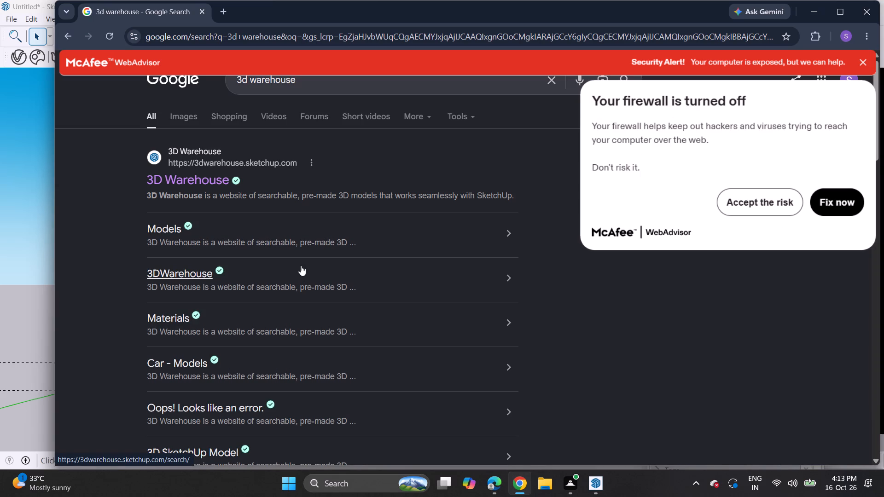
{"action": "left_click", "coordinate": [194, 185]}
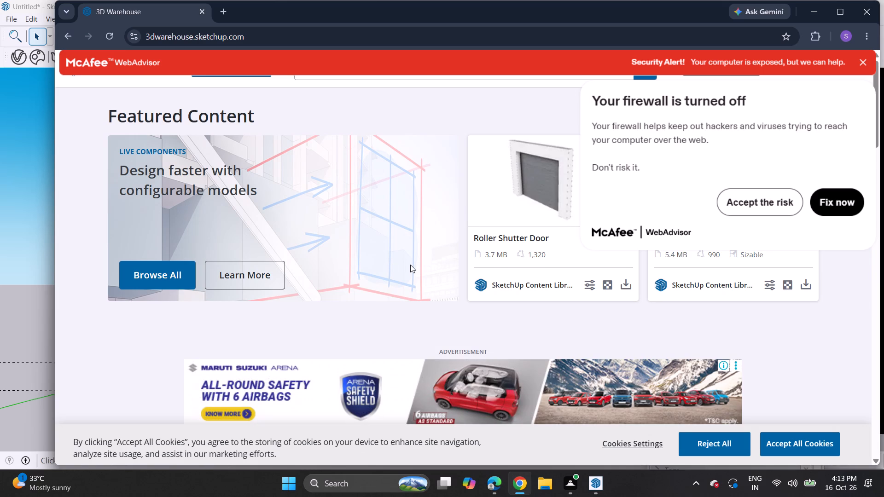
Dismiss the McAfee WebAdvisor security alert covering the 3D Warehouse home page.
{"action": "scroll", "coordinate": [384, 307], "scroll_direction": "down", "scroll_amount": 7}
{"action": "scroll", "coordinate": [435, 194], "scroll_direction": "up", "scroll_amount": 8}
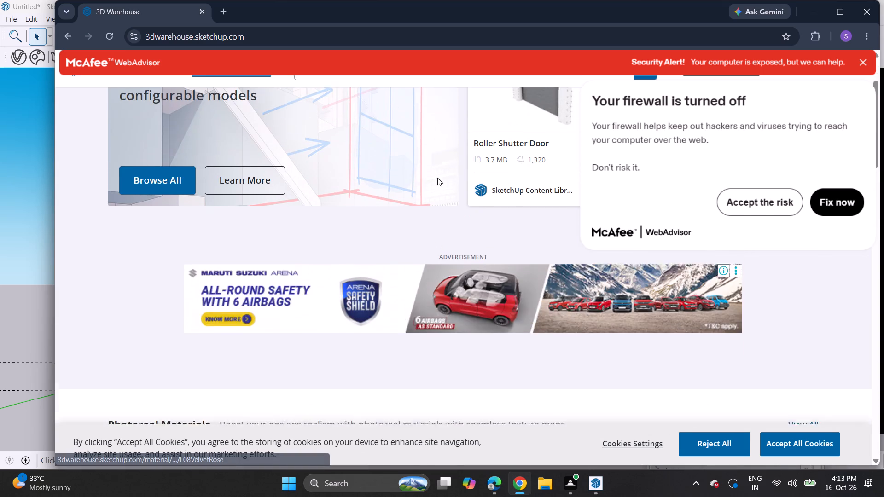
{"action": "scroll", "coordinate": [426, 130], "scroll_direction": "up", "scroll_amount": 4}
{"action": "left_click", "coordinate": [865, 60]}
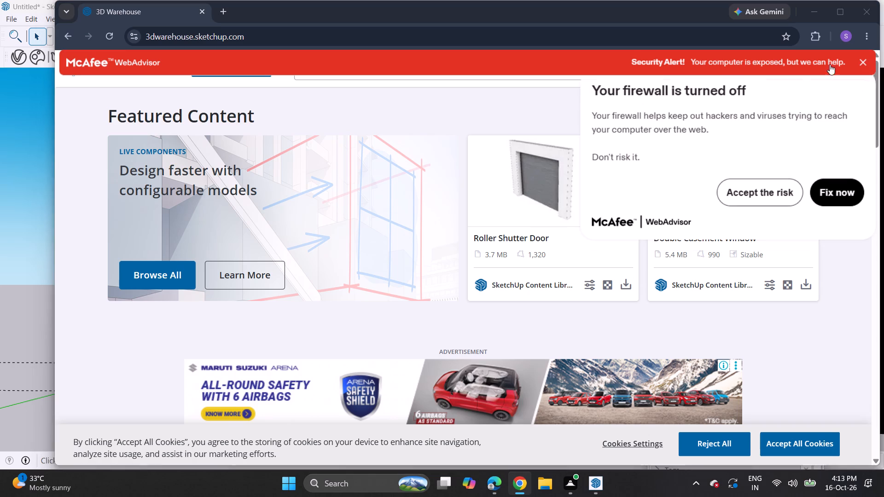
Search 3D Warehouse for SPEAKER and look through the model results for a suitable speaker.
{"action": "left_click", "coordinate": [508, 69]}
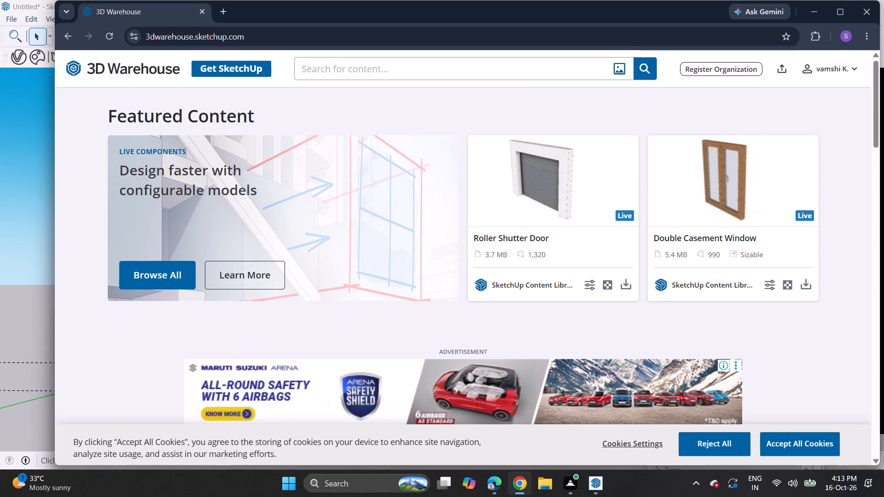
{"action": "type", "text": "SPEAKER"}
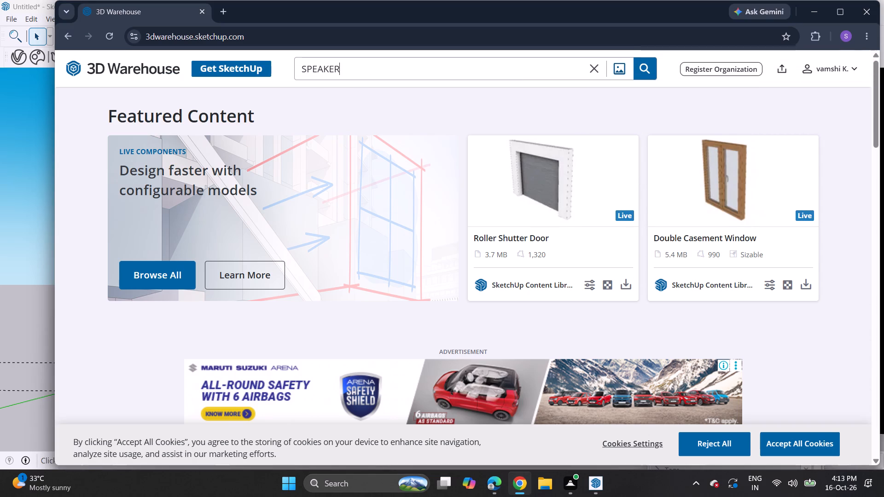
{"action": "left_click", "coordinate": [649, 64]}
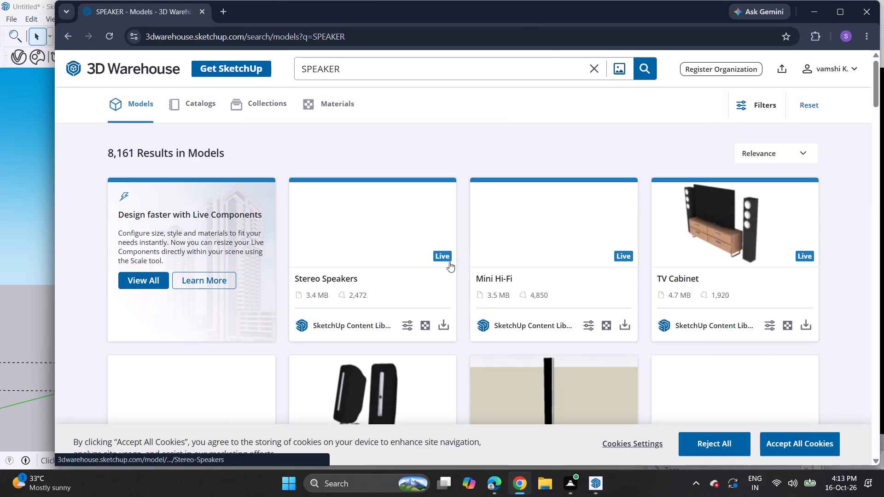
{"action": "scroll", "coordinate": [449, 262], "scroll_direction": "down", "scroll_amount": 2}
{"action": "scroll", "coordinate": [501, 293], "scroll_direction": "up", "scroll_amount": 1}
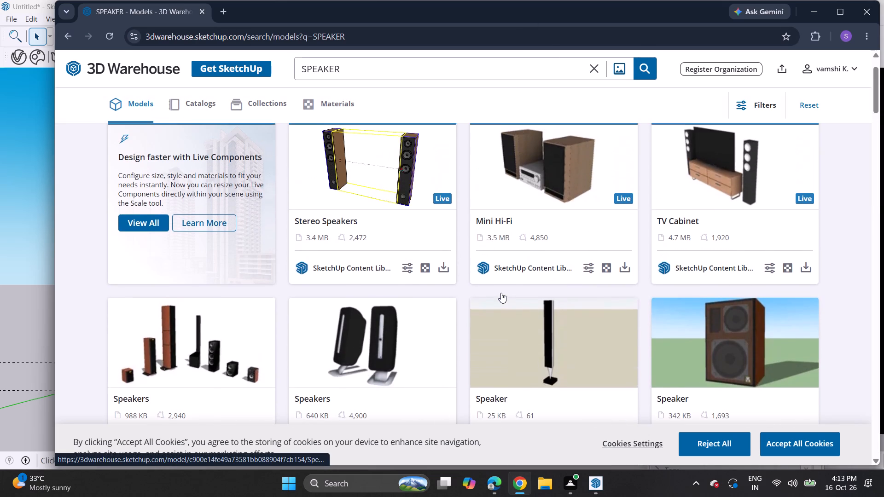
{"action": "scroll", "coordinate": [501, 293], "scroll_direction": "down", "scroll_amount": 9}
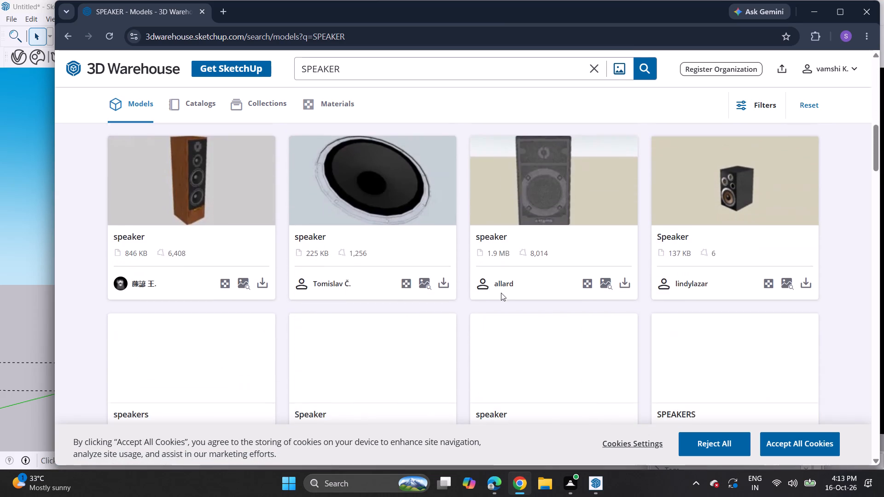
{"action": "scroll", "coordinate": [501, 293], "scroll_direction": "down", "scroll_amount": 5}
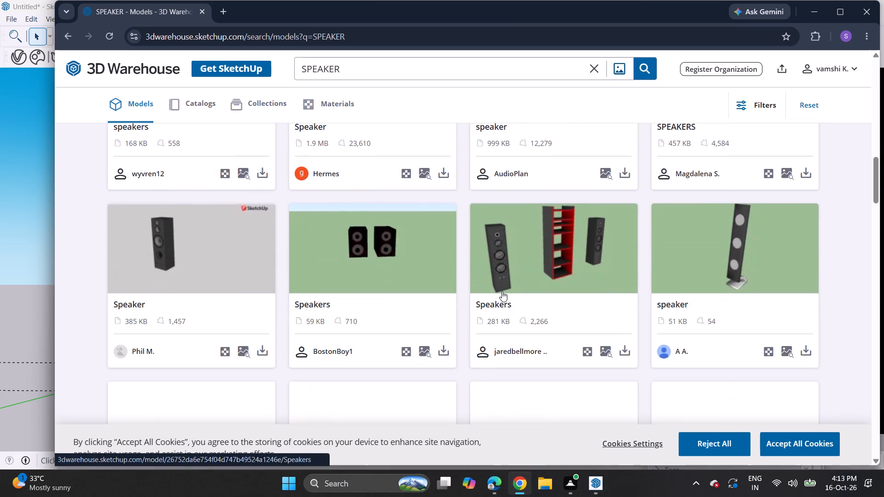
{"action": "scroll", "coordinate": [502, 291], "scroll_direction": "down", "scroll_amount": 3}
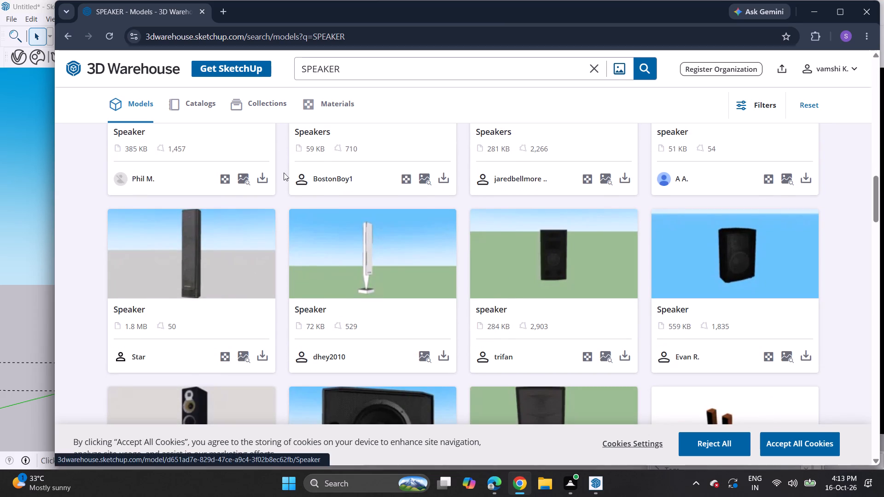
Refine the 3D Warehouse model search to SPEAKER BAR.
{"action": "left_click", "coordinate": [361, 69]}
{"action": "key", "text": "space"}
{"action": "type", "text": "BAR"}
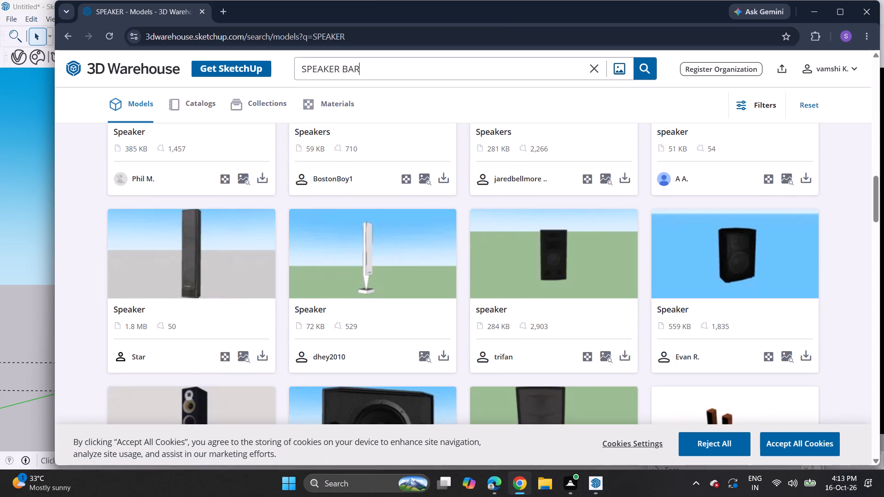
{"action": "key", "text": "Return"}
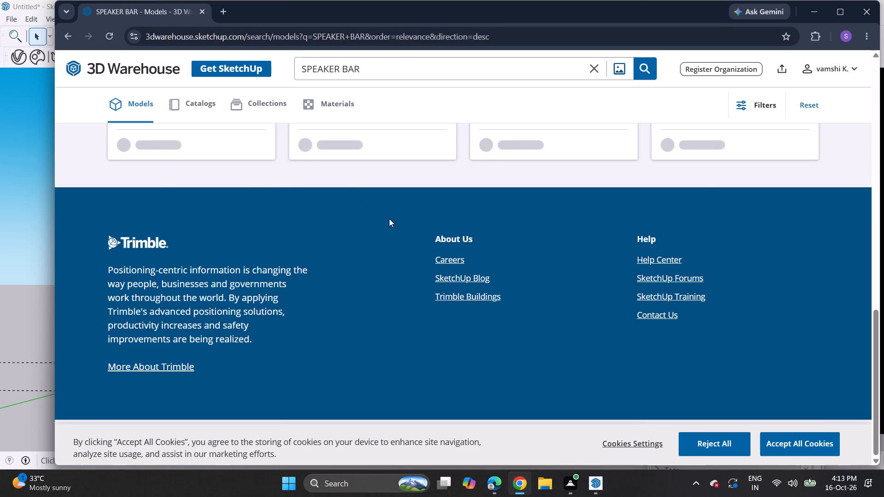
{"action": "scroll", "coordinate": [393, 213], "scroll_direction": "up", "scroll_amount": 15}
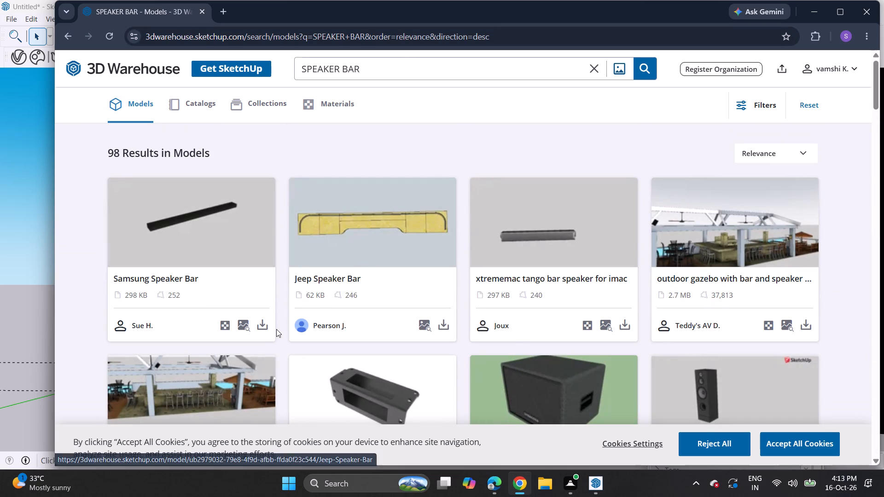
Download the Samsung Speaker Bar model as a SketchUp file.
{"action": "left_click", "coordinate": [257, 330]}
{"action": "left_click", "coordinate": [282, 347]}
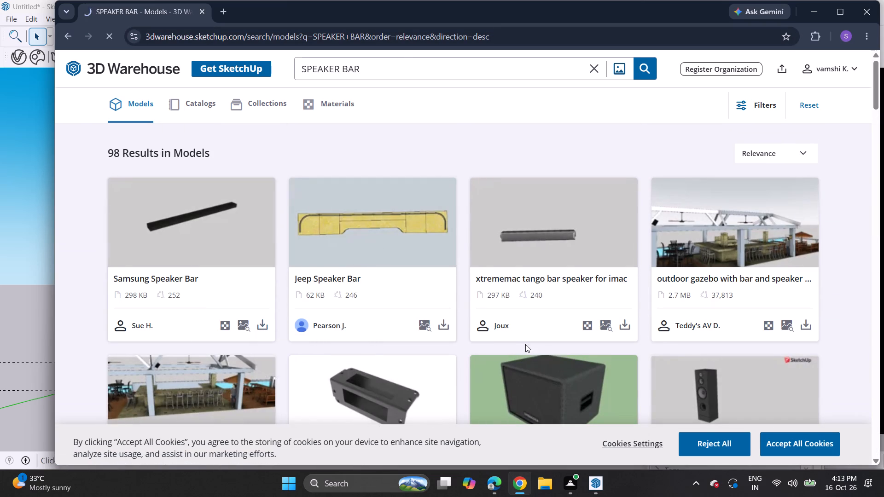
{"action": "scroll", "coordinate": [539, 310], "scroll_direction": "down", "scroll_amount": 6}
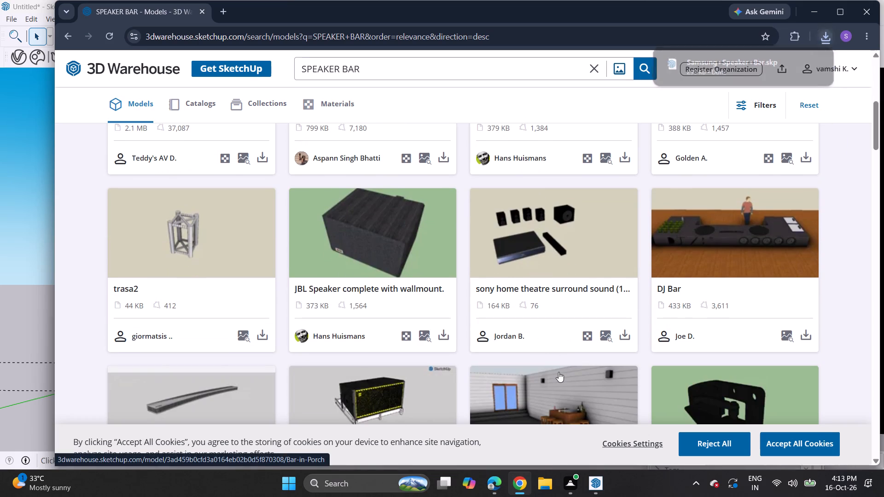
Switch to SketchUp and import the Samsung+Speaker+Bar file from the Downloads folder.
{"action": "left_click", "coordinate": [594, 486]}
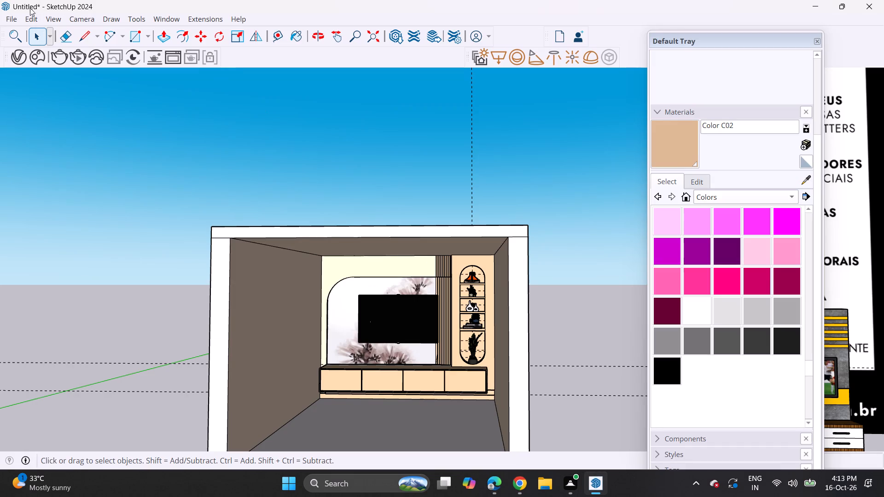
{"action": "left_click", "coordinate": [6, 17]}
{"action": "left_click", "coordinate": [50, 182]}
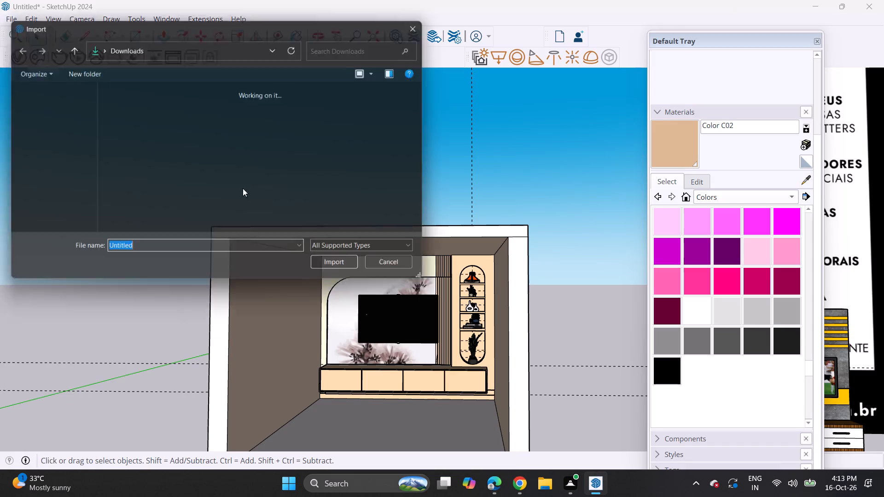
{"action": "scroll", "coordinate": [226, 171], "scroll_direction": "down", "scroll_amount": 6}
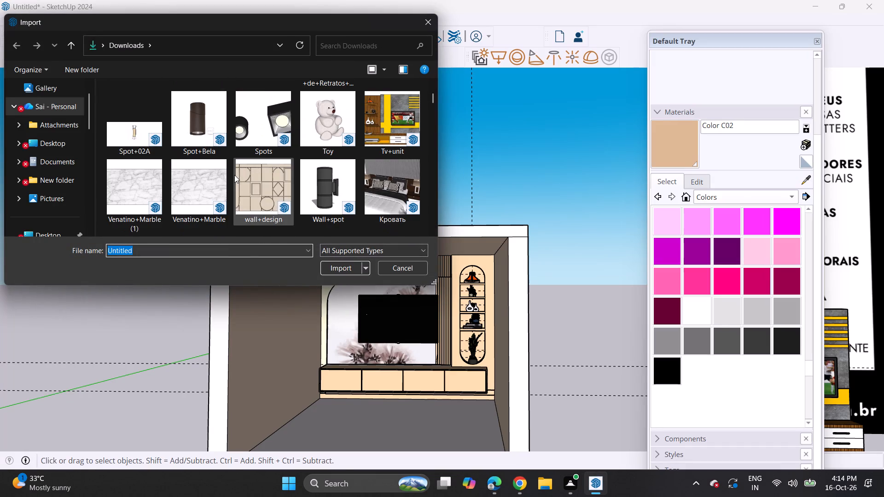
{"action": "scroll", "coordinate": [239, 179], "scroll_direction": "down", "scroll_amount": 3}
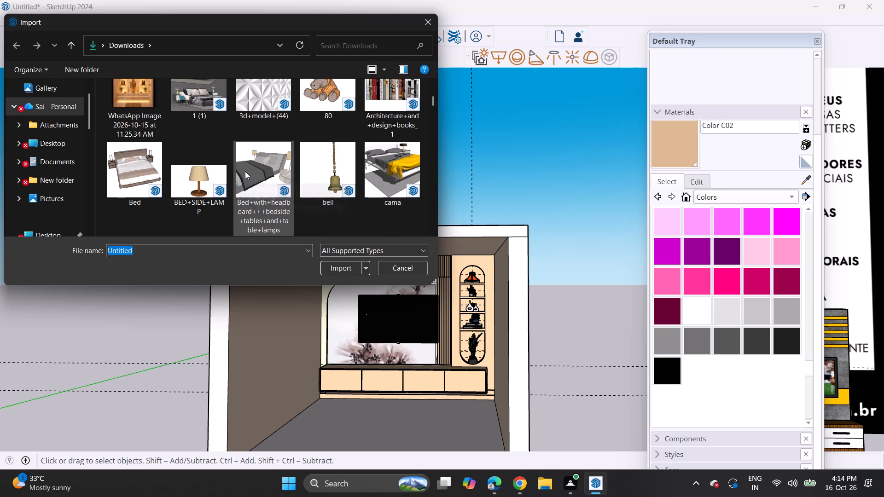
{"action": "scroll", "coordinate": [245, 172], "scroll_direction": "down", "scroll_amount": 5}
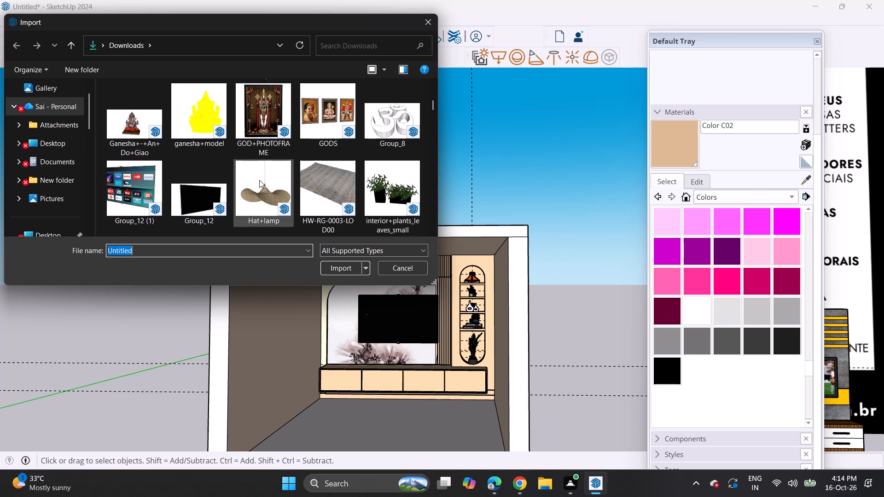
{"action": "scroll", "coordinate": [259, 180], "scroll_direction": "down", "scroll_amount": 6}
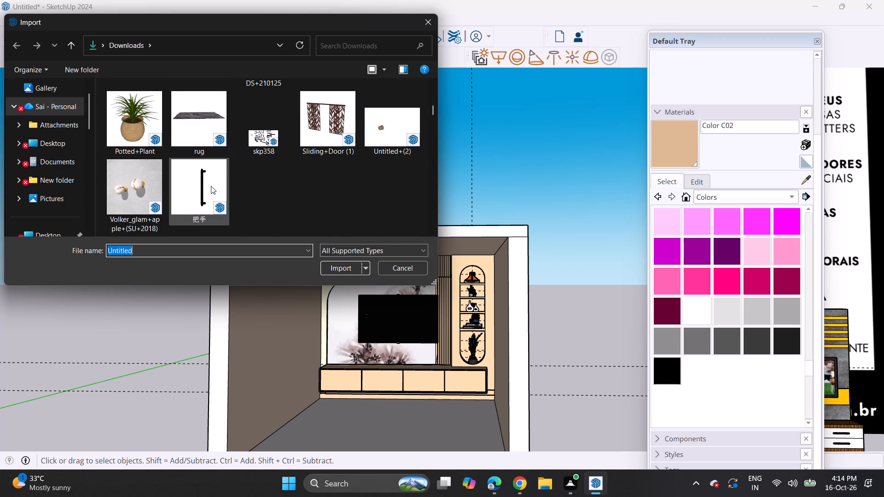
{"action": "scroll", "coordinate": [215, 182], "scroll_direction": "down", "scroll_amount": 3}
{"action": "scroll", "coordinate": [234, 193], "scroll_direction": "up", "scroll_amount": 5}
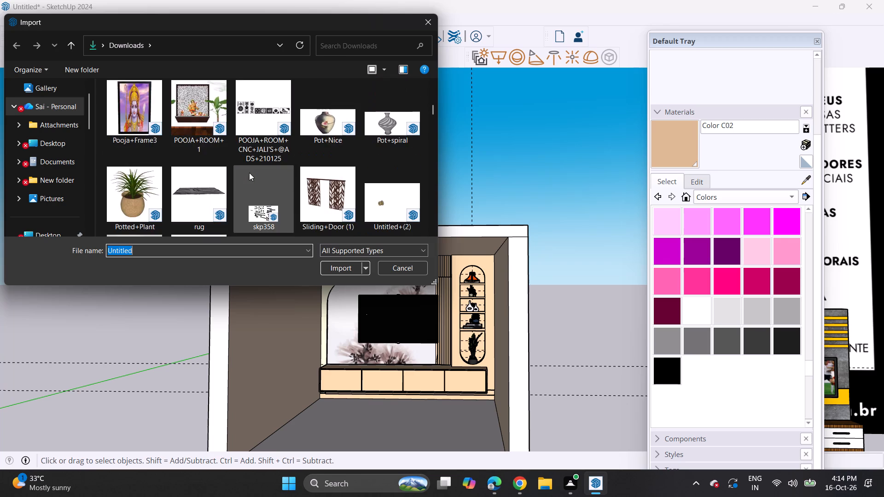
{"action": "scroll", "coordinate": [251, 171], "scroll_direction": "up", "scroll_amount": 7}
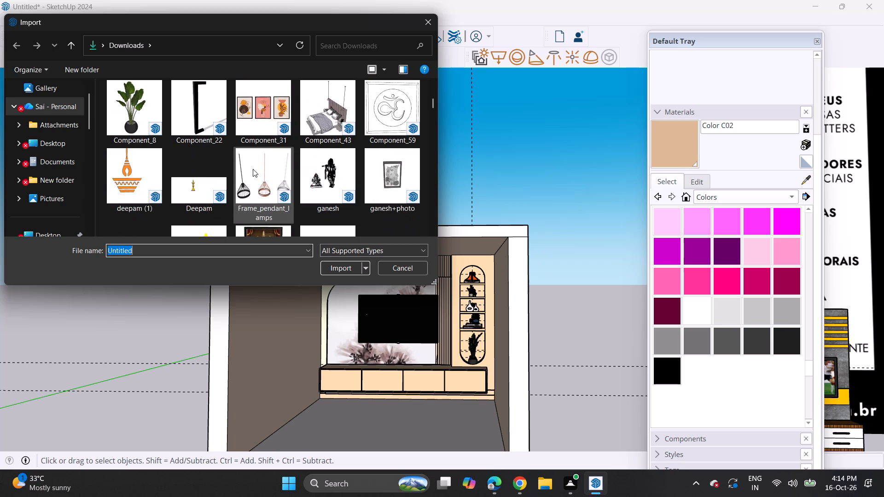
{"action": "scroll", "coordinate": [254, 168], "scroll_direction": "up", "scroll_amount": 4}
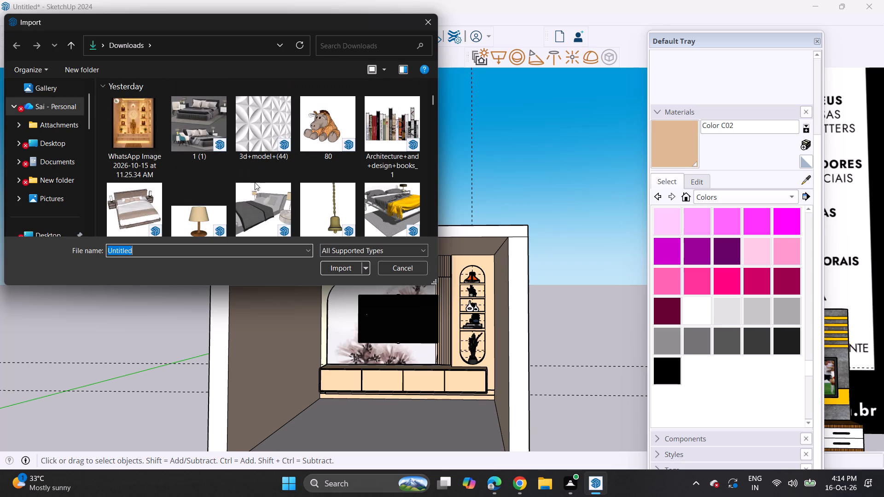
{"action": "scroll", "coordinate": [261, 179], "scroll_direction": "up", "scroll_amount": 5}
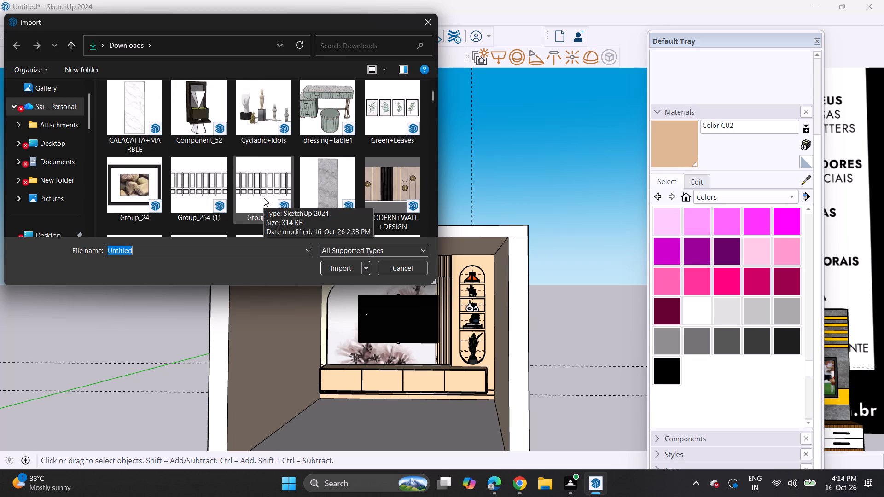
{"action": "scroll", "coordinate": [265, 198], "scroll_direction": "up", "scroll_amount": 6}
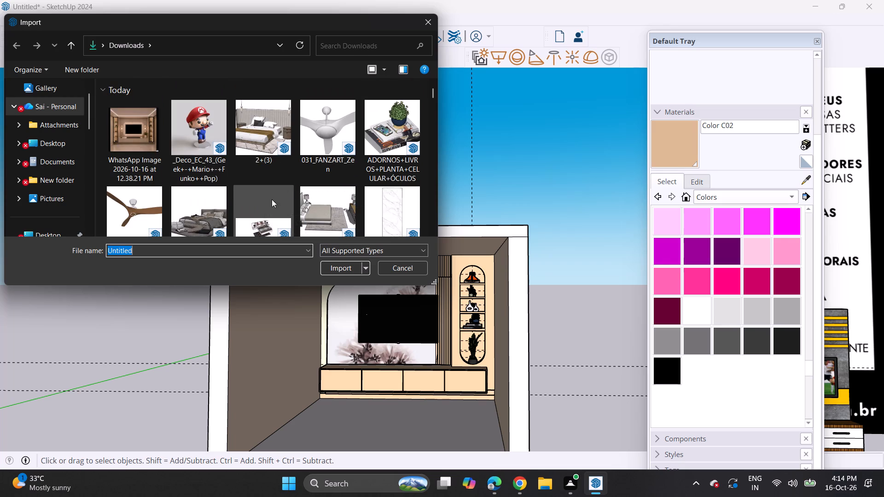
{"action": "scroll", "coordinate": [247, 220], "scroll_direction": "down", "scroll_amount": 4}
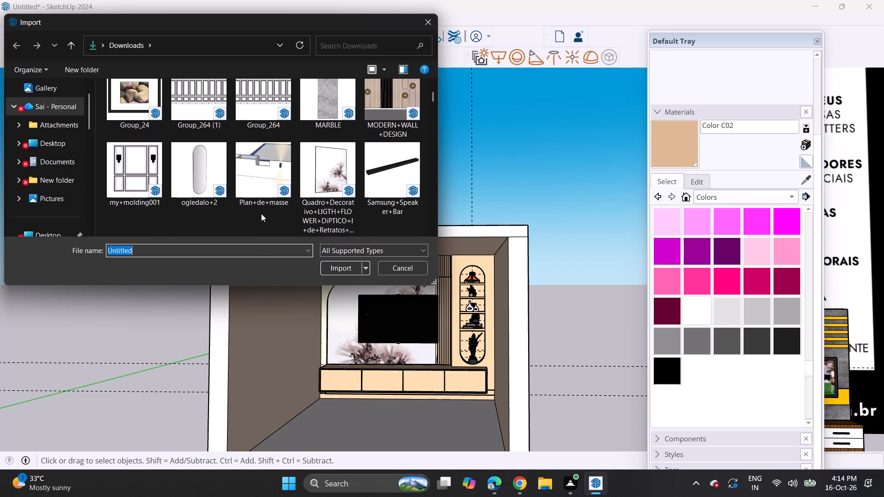
{"action": "left_click", "coordinate": [356, 187]}
{"action": "left_click", "coordinate": [367, 189]}
{"action": "left_click", "coordinate": [347, 270]}
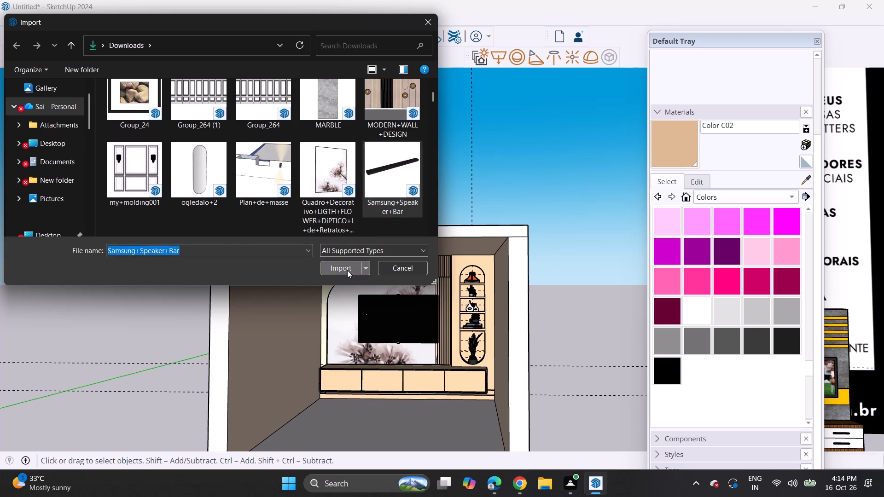
Place the imported speaker bar on top of the floating TV box, directly below the TV.
{"action": "scroll", "coordinate": [364, 365], "scroll_direction": "up", "scroll_amount": 9}
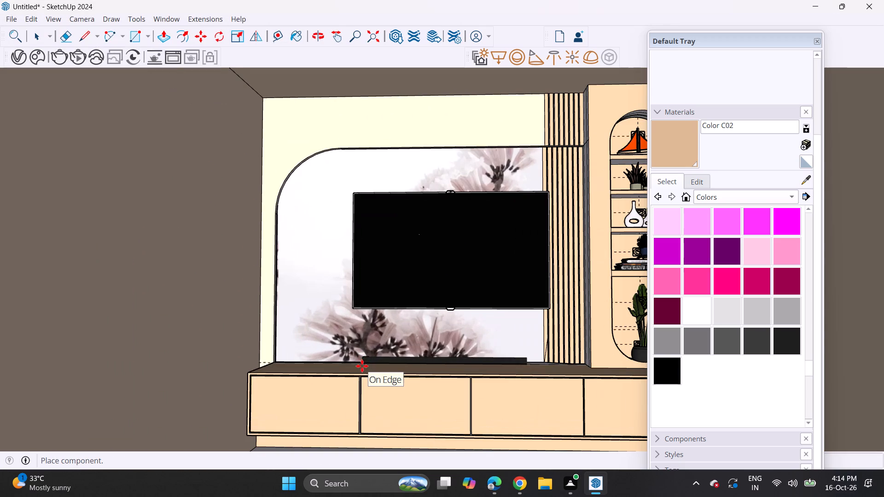
{"action": "left_click", "coordinate": [356, 369]}
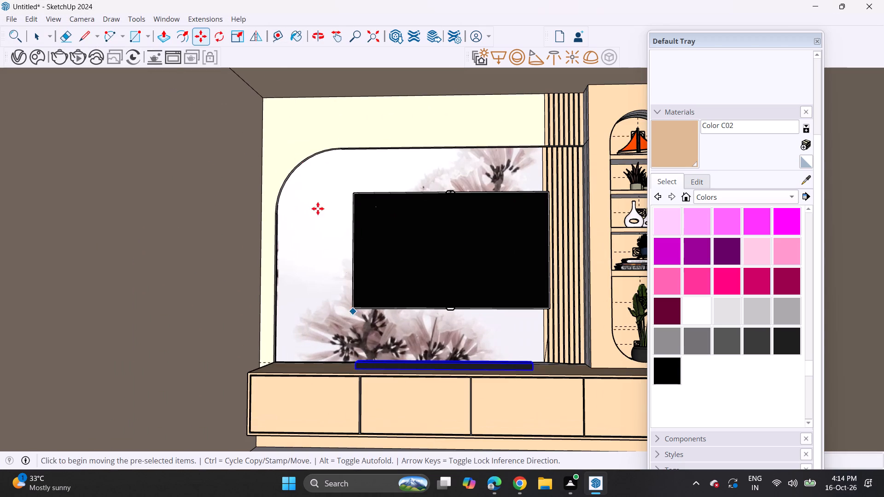
Scale the speaker bar up to about the TV's width and make it slightly taller.
{"action": "left_click", "coordinate": [237, 35]}
{"action": "left_click", "coordinate": [537, 364]}
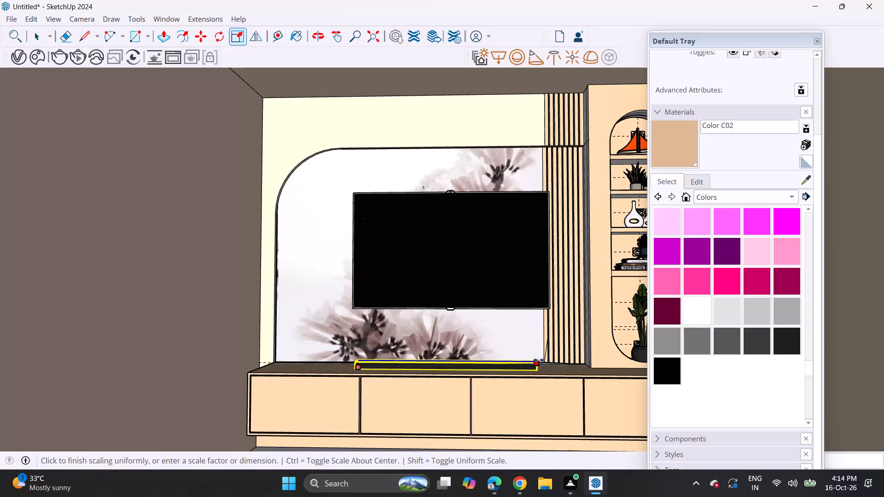
{"action": "left_click", "coordinate": [548, 353]}
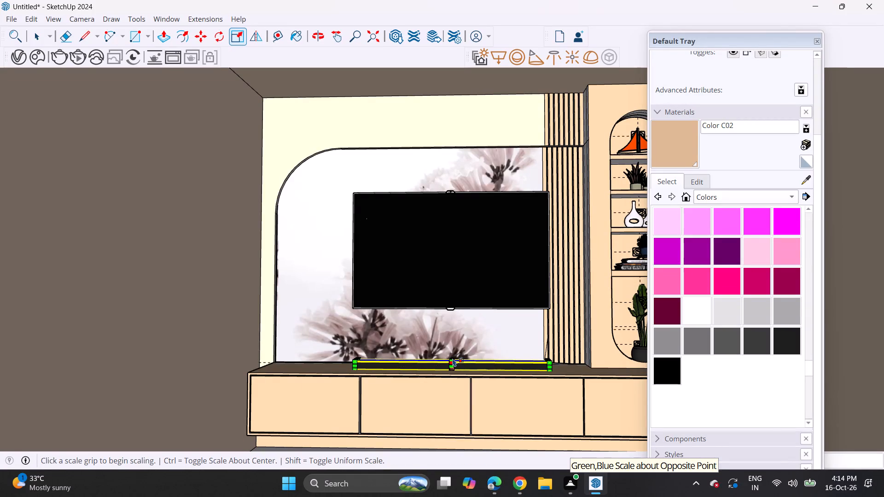
{"action": "middle_click_drag", "start_coordinate": [452, 364], "coordinate": [394, 395]}
{"action": "scroll", "coordinate": [426, 361], "scroll_direction": "up", "scroll_amount": 2}
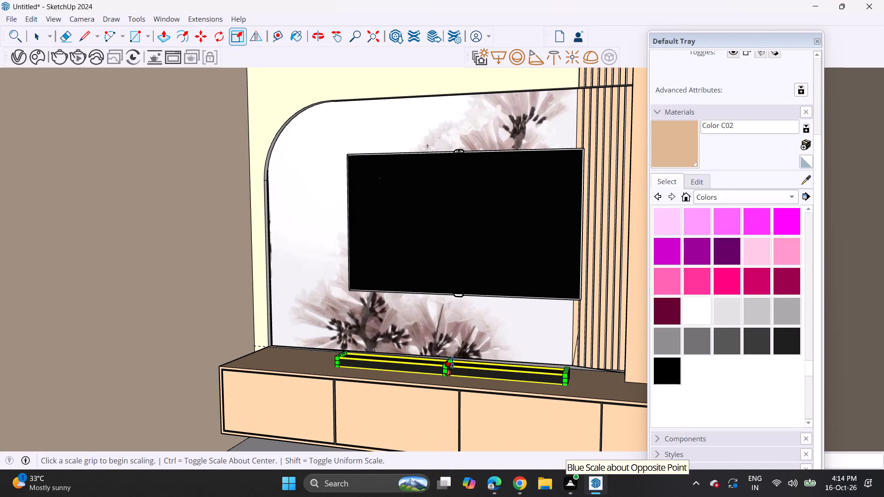
{"action": "left_click", "coordinate": [452, 362]}
{"action": "left_click", "coordinate": [451, 359]}
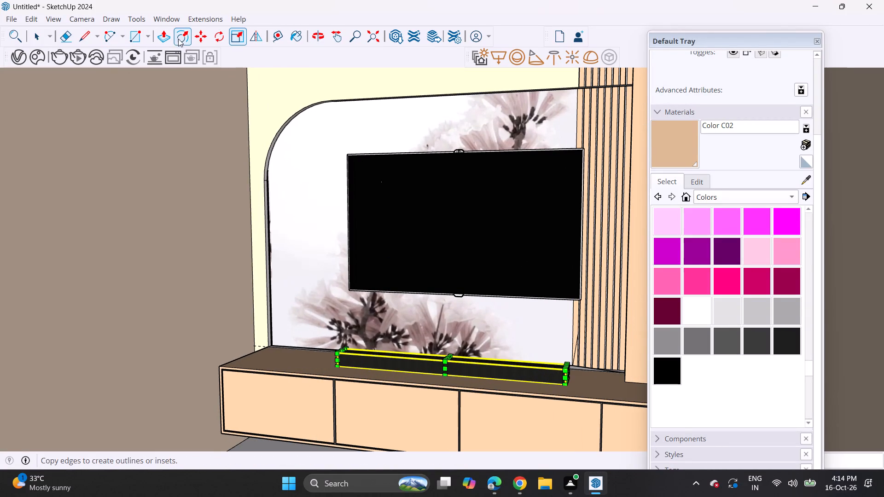
Move the speaker bar back towards the wall on the floating box, centring it better beneath the TV.
{"action": "left_click", "coordinate": [198, 36]}
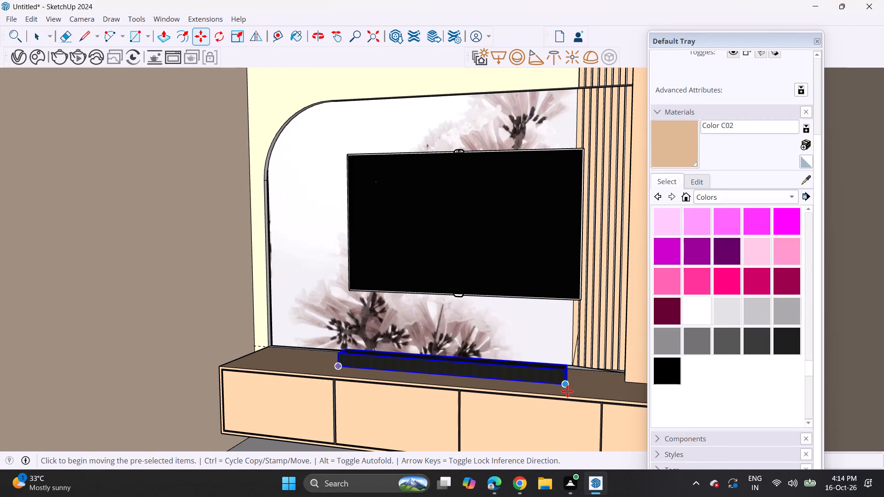
{"action": "left_click", "coordinate": [567, 391]}
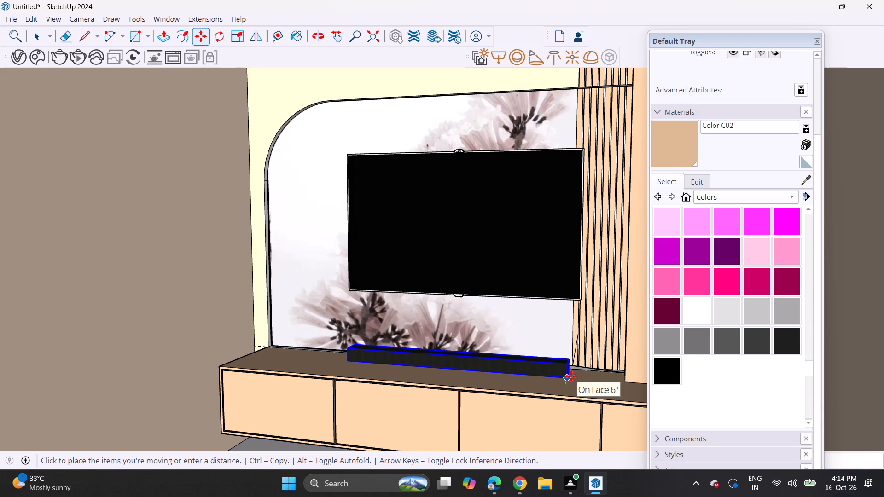
{"action": "left_click", "coordinate": [571, 376]}
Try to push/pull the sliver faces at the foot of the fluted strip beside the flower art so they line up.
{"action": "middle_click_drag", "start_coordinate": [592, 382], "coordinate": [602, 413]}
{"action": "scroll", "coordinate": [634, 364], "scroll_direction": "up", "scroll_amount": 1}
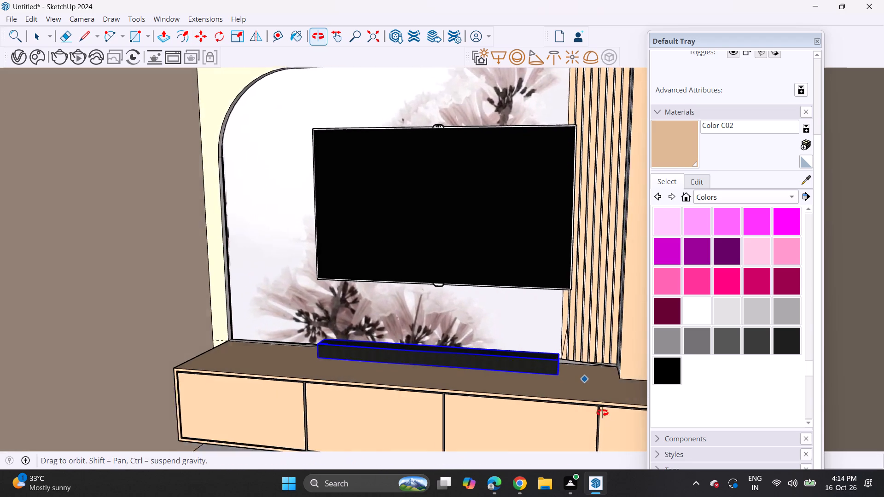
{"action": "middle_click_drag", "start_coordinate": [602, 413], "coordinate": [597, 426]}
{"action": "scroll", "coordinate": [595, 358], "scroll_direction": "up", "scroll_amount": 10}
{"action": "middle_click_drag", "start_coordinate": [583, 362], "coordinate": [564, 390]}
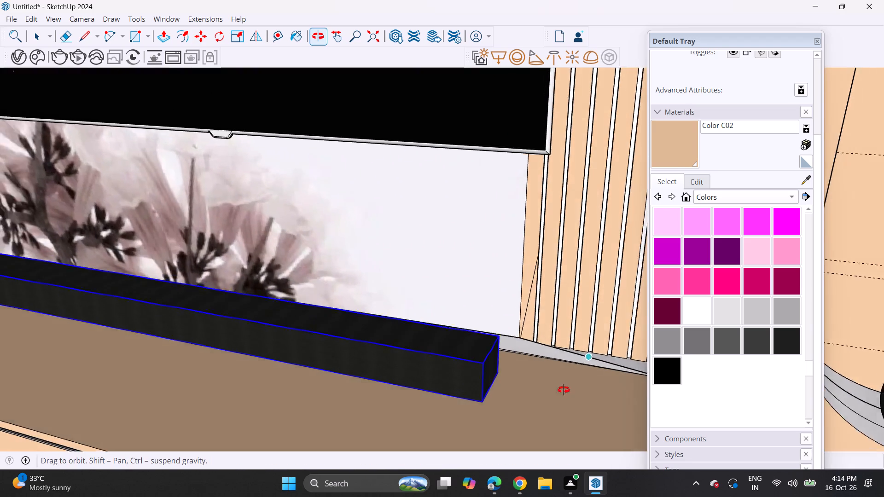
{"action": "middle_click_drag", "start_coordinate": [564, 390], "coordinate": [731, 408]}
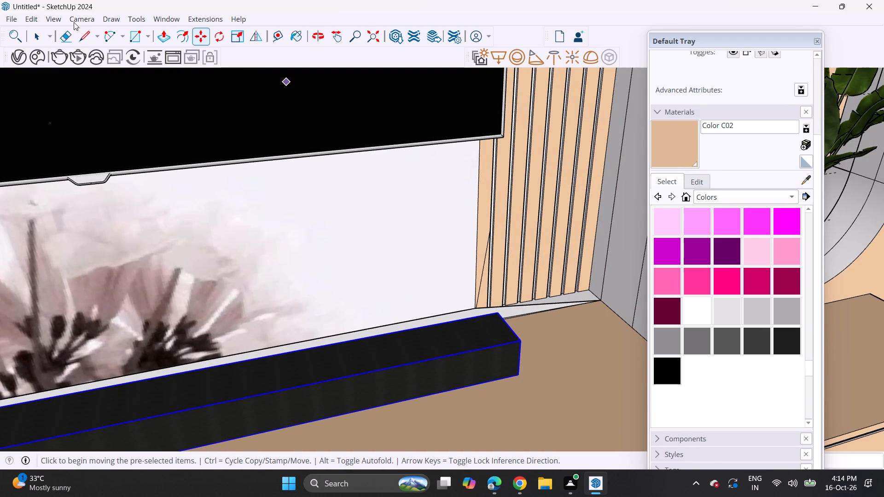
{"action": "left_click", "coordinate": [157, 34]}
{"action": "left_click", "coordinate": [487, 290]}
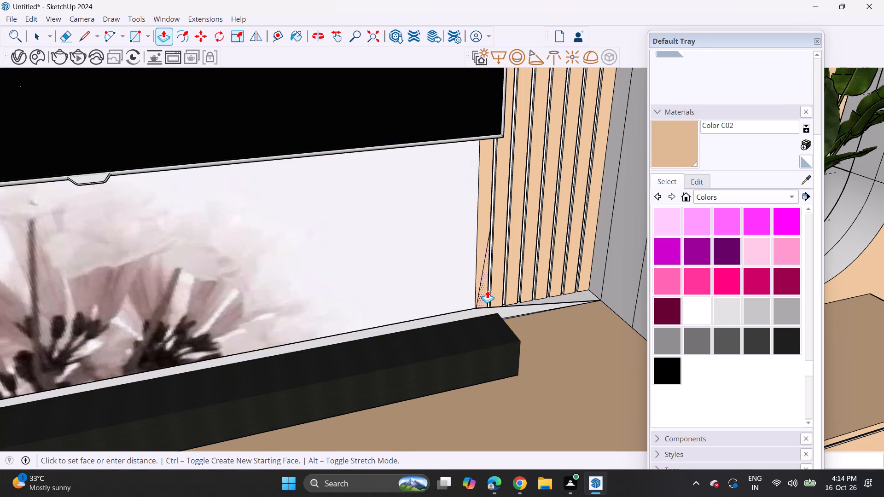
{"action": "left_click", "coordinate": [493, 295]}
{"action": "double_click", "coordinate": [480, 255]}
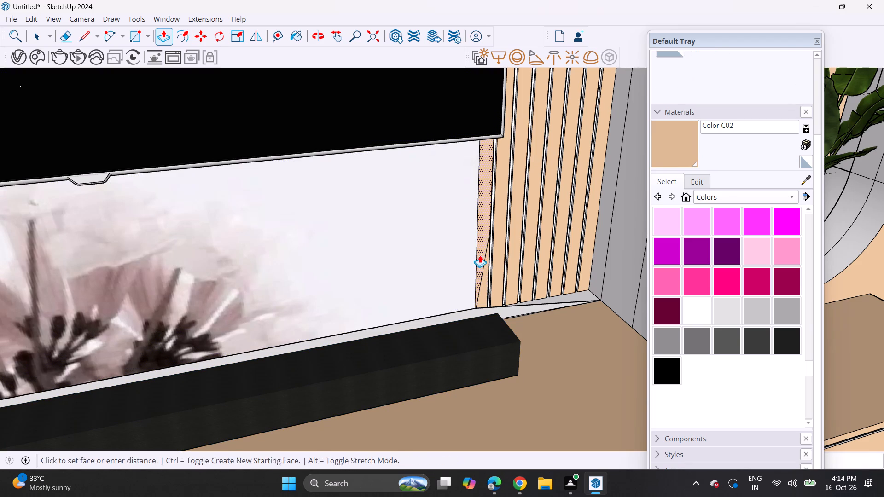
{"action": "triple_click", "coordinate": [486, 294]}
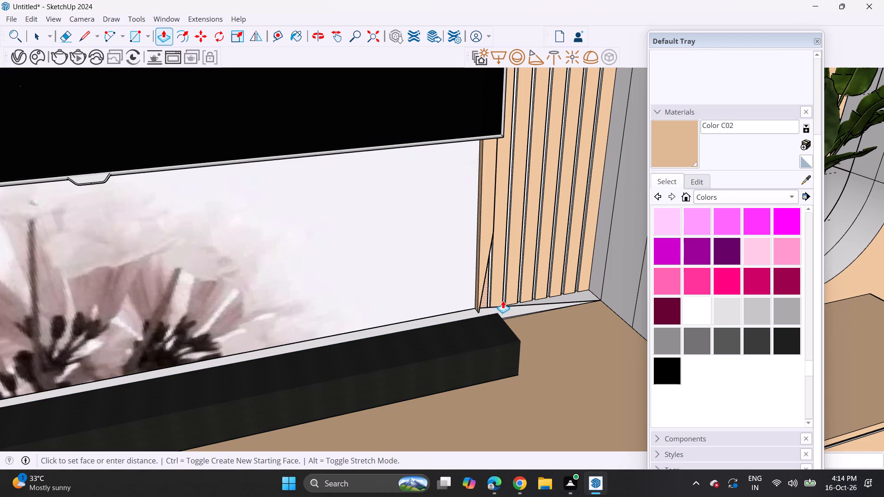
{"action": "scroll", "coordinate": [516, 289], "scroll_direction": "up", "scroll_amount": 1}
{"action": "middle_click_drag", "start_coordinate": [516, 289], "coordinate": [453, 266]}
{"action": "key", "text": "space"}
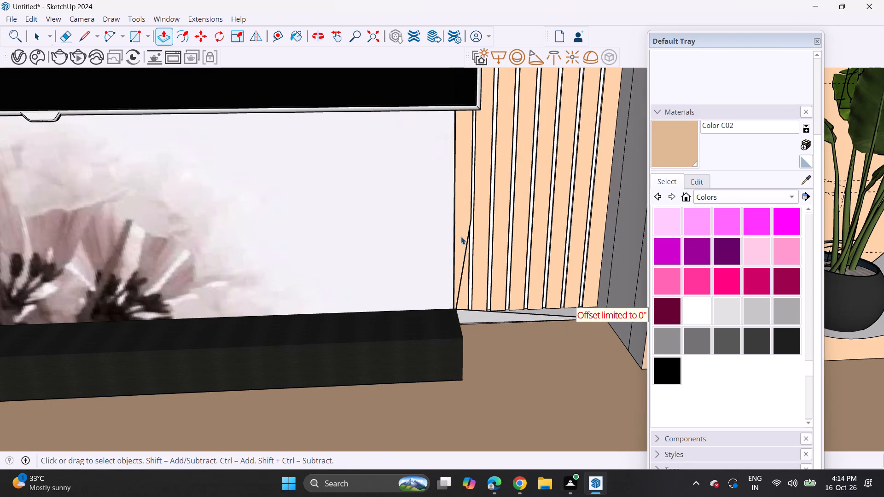
Sample the floating box's brown top material and paint the white strips along the wall base behind the speaker bar and below the fluted strips.
{"action": "scroll", "coordinate": [451, 193], "scroll_direction": "down", "scroll_amount": 12}
{"action": "middle_click_drag", "start_coordinate": [470, 238], "coordinate": [474, 286]}
{"action": "scroll", "coordinate": [462, 232], "scroll_direction": "up", "scroll_amount": 11}
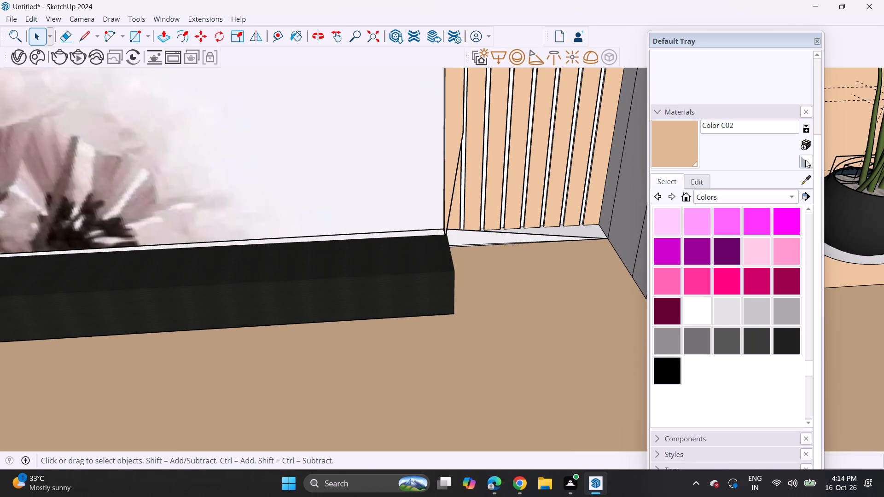
{"action": "left_click", "coordinate": [807, 182]}
{"action": "left_click", "coordinate": [542, 260]}
{"action": "left_click", "coordinate": [527, 241]}
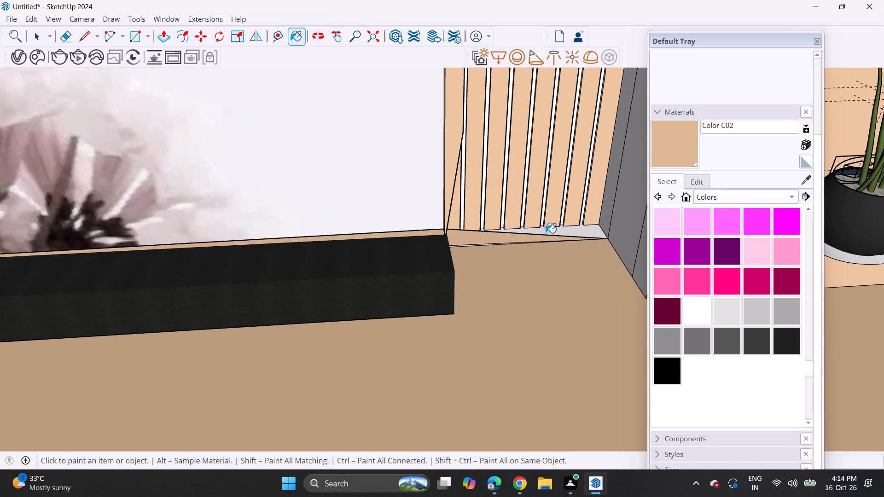
{"action": "left_click", "coordinate": [558, 228]}
Delete the leftover URBANARTS art board with its frames and the leftover shelf model standing outside the room.
{"action": "scroll", "coordinate": [493, 243], "scroll_direction": "down", "scroll_amount": 15}
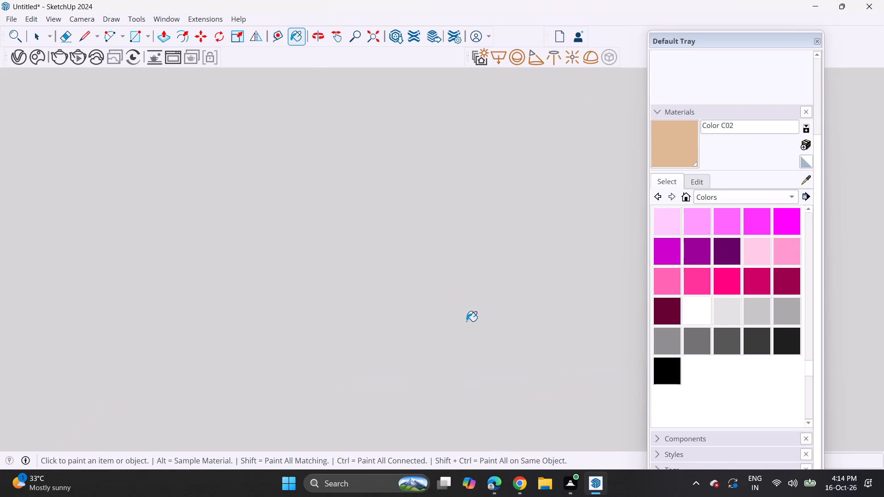
{"action": "middle_click_drag", "start_coordinate": [466, 314], "coordinate": [412, 223]}
{"action": "scroll", "coordinate": [411, 226], "scroll_direction": "down", "scroll_amount": 12}
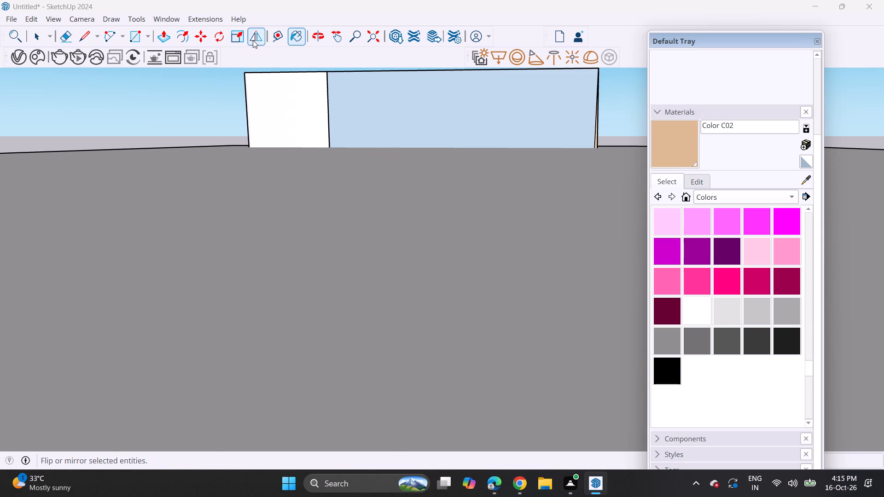
{"action": "left_click", "coordinate": [374, 40]}
{"action": "scroll", "coordinate": [380, 311], "scroll_direction": "down", "scroll_amount": 5}
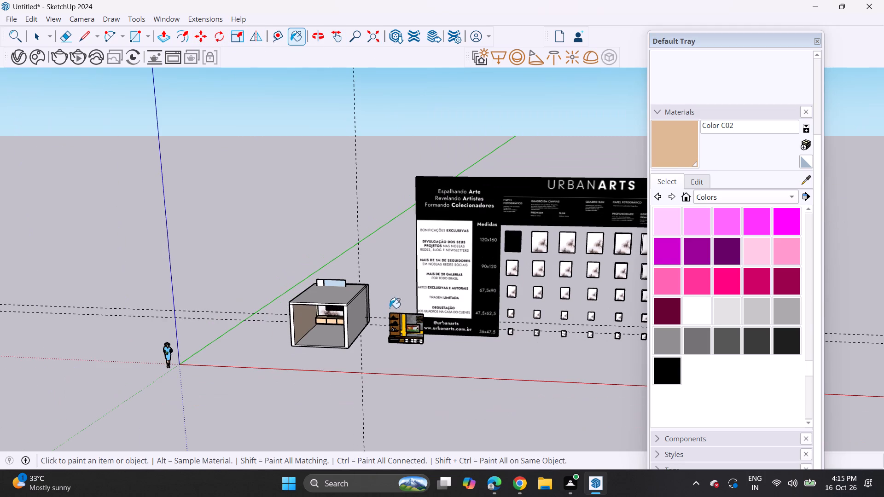
{"action": "key", "text": "space"}
{"action": "left_click_drag", "start_coordinate": [380, 134], "coordinate": [445, 359]}
{"action": "middle_click_drag", "start_coordinate": [404, 360], "coordinate": [243, 324], "text": "shift"}
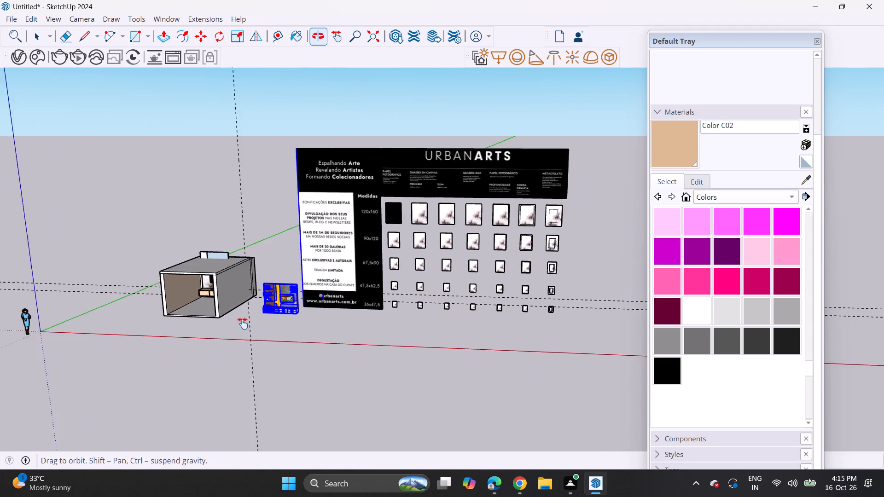
{"action": "middle_click_drag", "start_coordinate": [243, 324], "coordinate": [223, 324], "text": "shift"}
{"action": "middle_click_drag", "start_coordinate": [214, 111], "coordinate": [250, 121]}
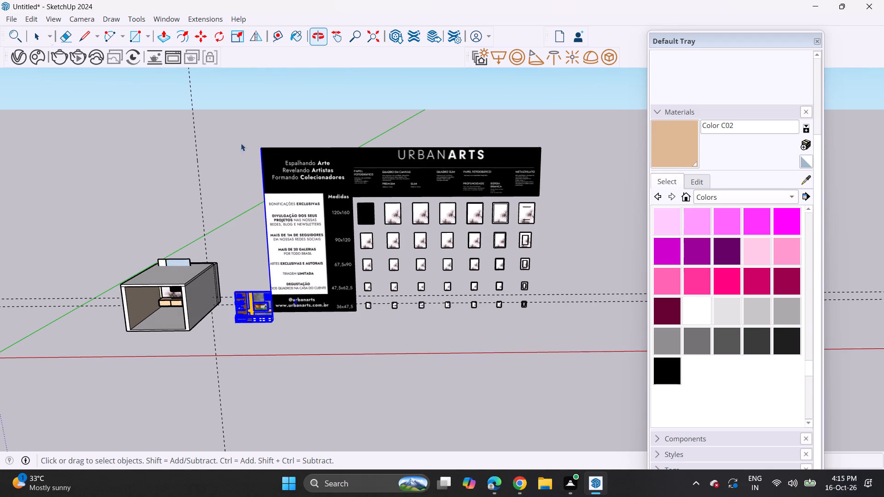
{"action": "left_click_drag", "start_coordinate": [221, 114], "coordinate": [573, 339]}
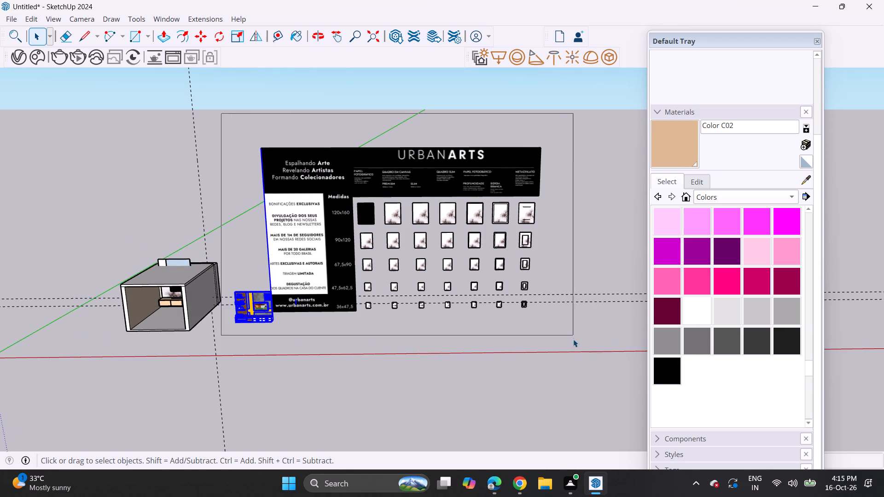
{"action": "left_click_drag", "start_coordinate": [573, 339], "coordinate": [573, 341]}
{"action": "key", "text": "Delete"}
Examine the whole TV wall composition from the front, inside the room.
{"action": "scroll", "coordinate": [167, 311], "scroll_direction": "up", "scroll_amount": 1}
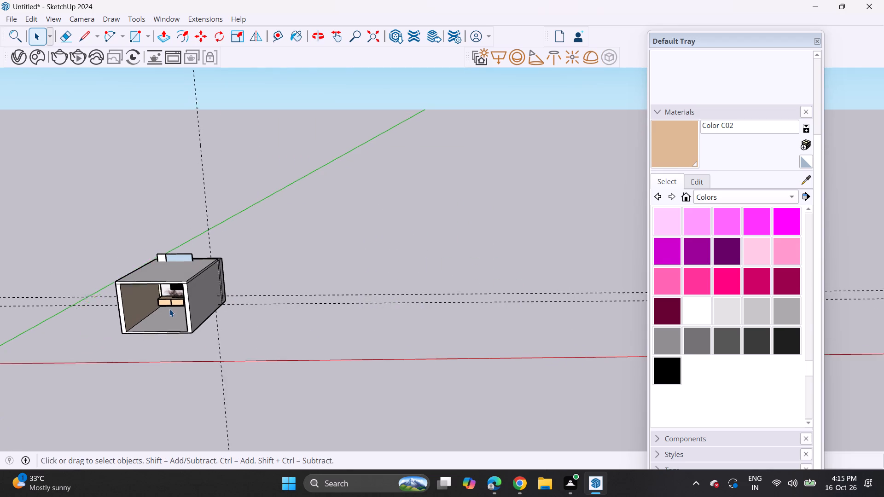
{"action": "scroll", "coordinate": [169, 309], "scroll_direction": "up", "scroll_amount": 10}
{"action": "middle_click_drag", "start_coordinate": [137, 293], "coordinate": [164, 273]}
{"action": "scroll", "coordinate": [198, 271], "scroll_direction": "up", "scroll_amount": 5}
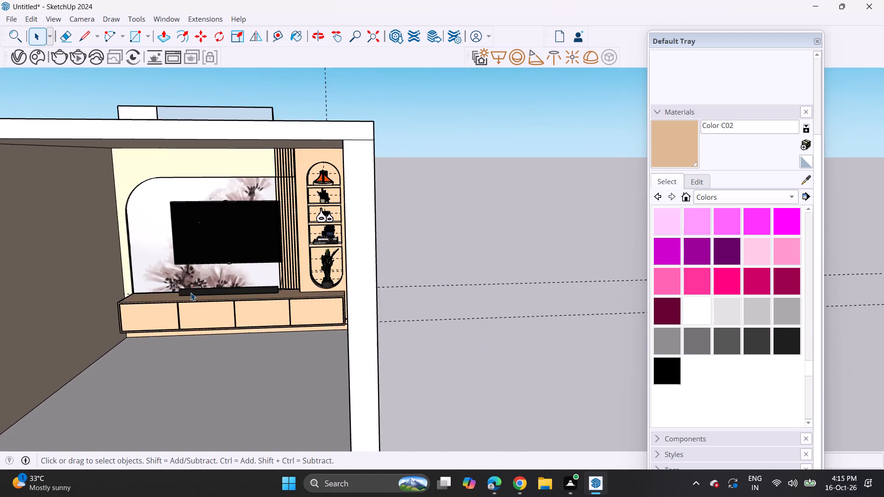
{"action": "middle_click_drag", "start_coordinate": [191, 293], "coordinate": [242, 287]}
{"action": "scroll", "coordinate": [249, 295], "scroll_direction": "up", "scroll_amount": 4}
{"action": "middle_click_drag", "start_coordinate": [251, 290], "coordinate": [247, 278]}
{"action": "middle_click_drag", "start_coordinate": [251, 259], "coordinate": [266, 297], "text": "shift"}
{"action": "middle_click_drag", "start_coordinate": [276, 311], "coordinate": [272, 291]}
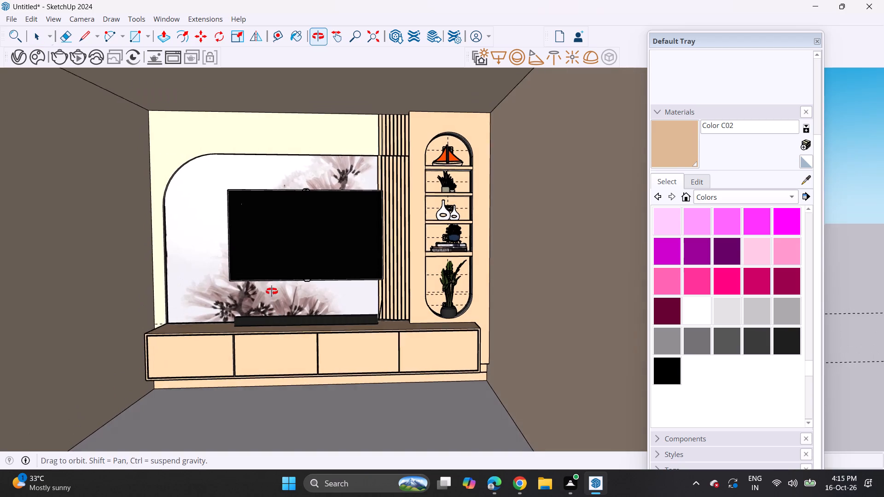
{"action": "middle_click_drag", "start_coordinate": [272, 291], "coordinate": [272, 289]}
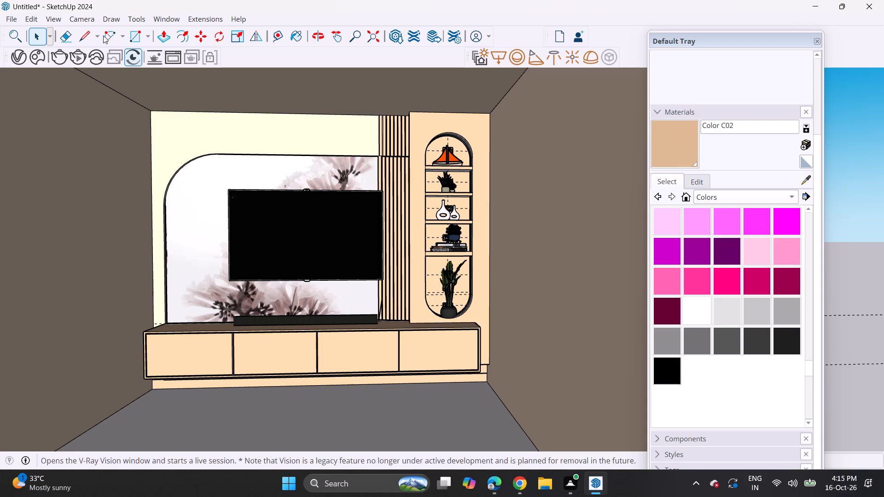
Import the Potted+Plant model from the Downloads folder.
{"action": "left_click", "coordinate": [10, 17]}
{"action": "left_click", "coordinate": [52, 185]}
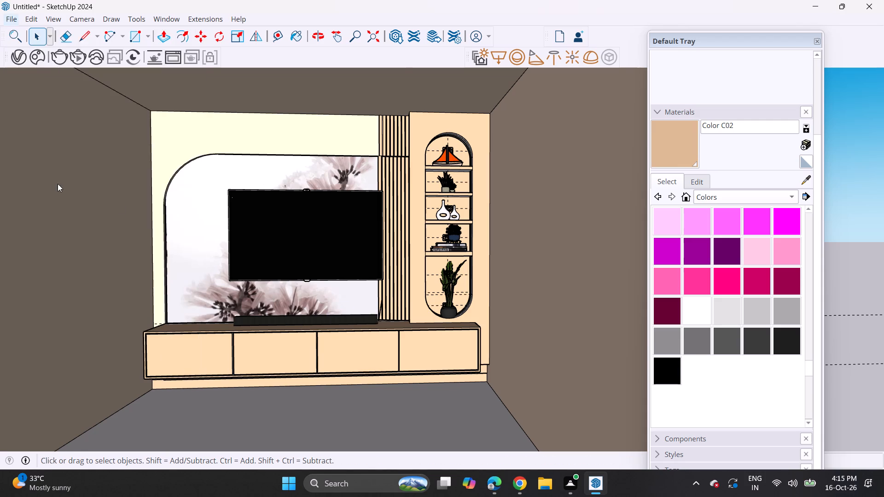
{"action": "scroll", "coordinate": [224, 202], "scroll_direction": "down", "scroll_amount": 11}
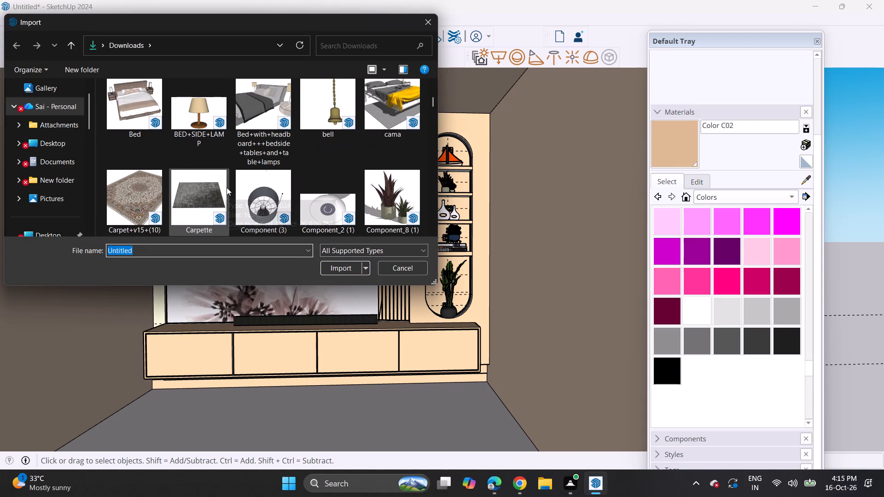
{"action": "scroll", "coordinate": [233, 181], "scroll_direction": "down", "scroll_amount": 2}
{"action": "scroll", "coordinate": [163, 150], "scroll_direction": "down", "scroll_amount": 2}
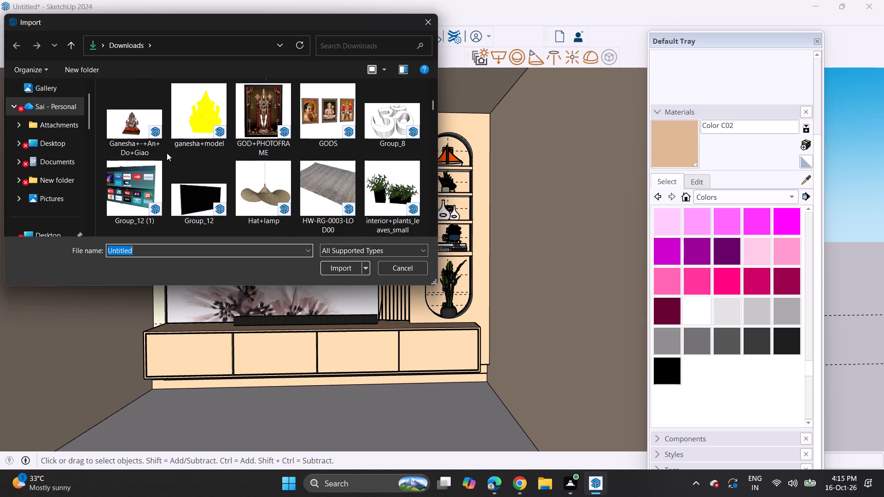
{"action": "scroll", "coordinate": [172, 156], "scroll_direction": "down", "scroll_amount": 5}
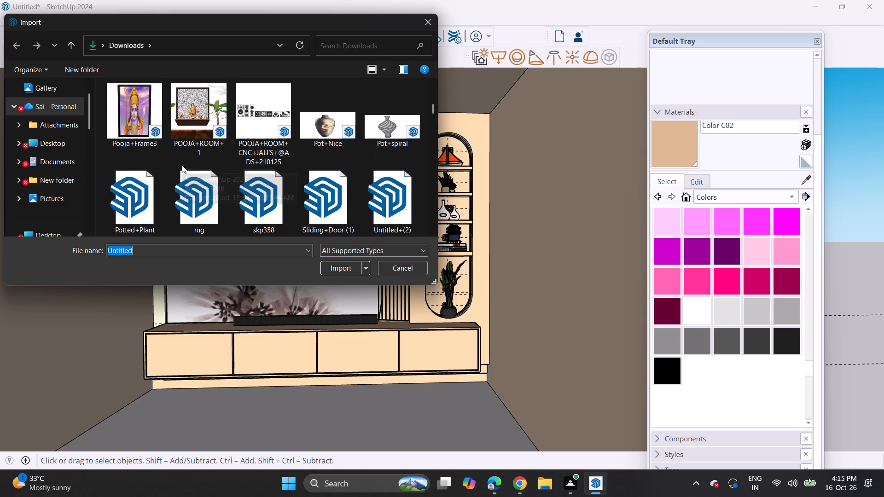
{"action": "scroll", "coordinate": [186, 167], "scroll_direction": "down", "scroll_amount": 3}
{"action": "scroll", "coordinate": [183, 165], "scroll_direction": "up", "scroll_amount": 2}
{"action": "left_click", "coordinate": [133, 112]}
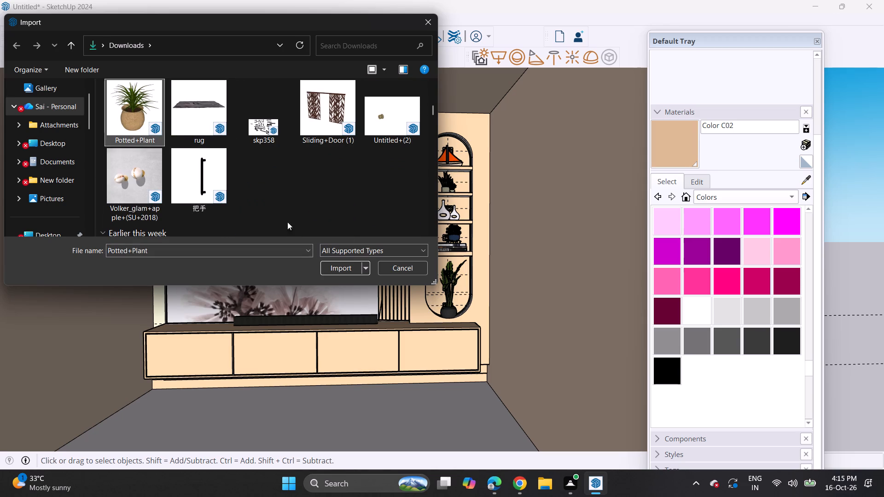
{"action": "left_click", "coordinate": [340, 266]}
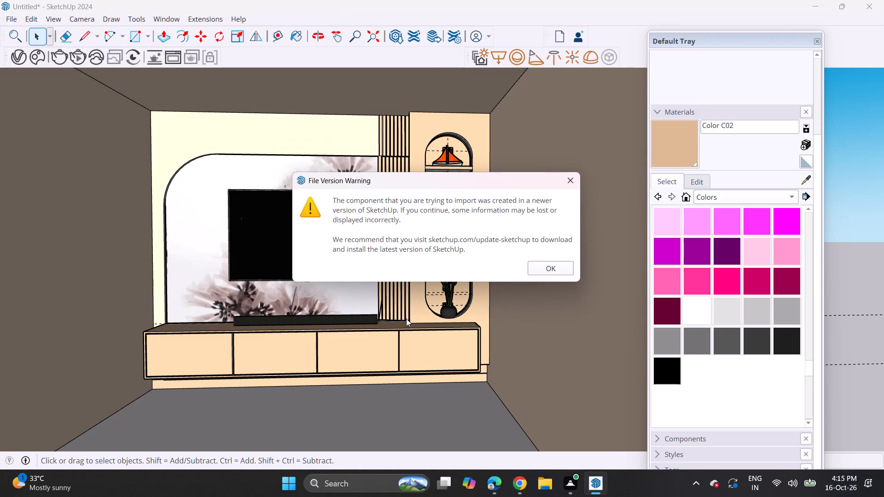
{"action": "left_click", "coordinate": [543, 271]}
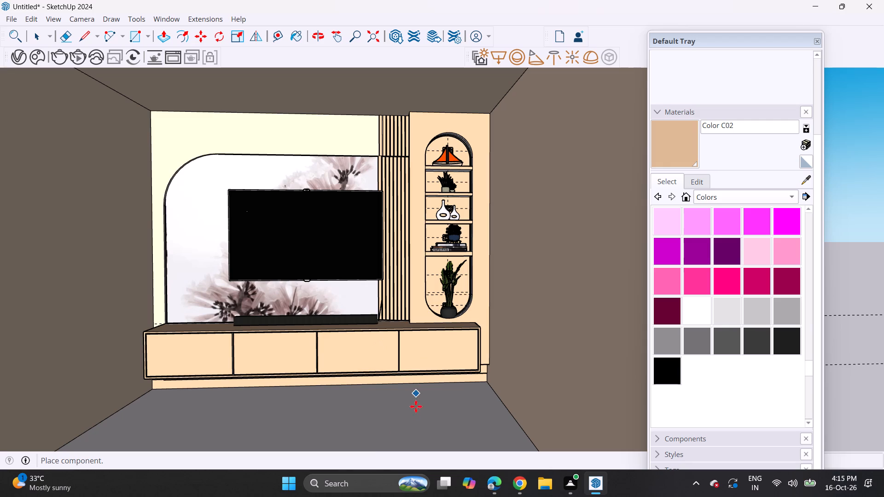
Place the potted plant in the room and move it up onto the floating box in front of the TV.
{"action": "left_click", "coordinate": [244, 437]}
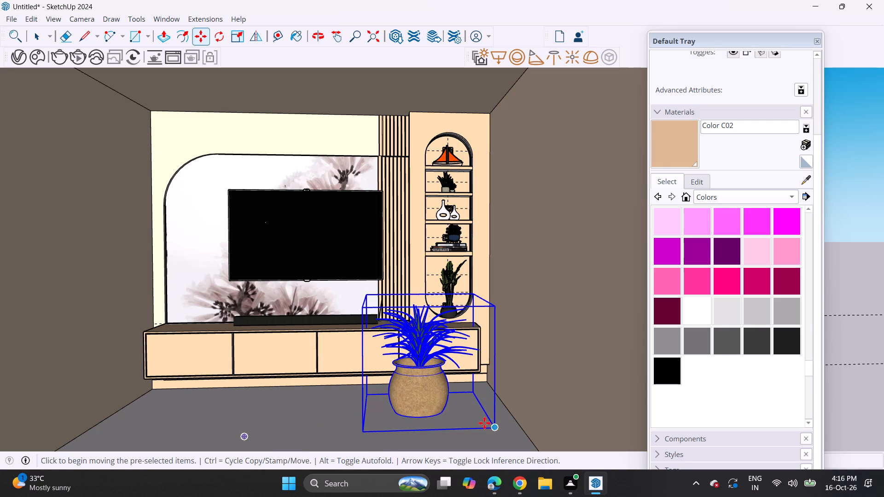
{"action": "left_click", "coordinate": [477, 392]}
{"action": "left_click", "coordinate": [406, 315]}
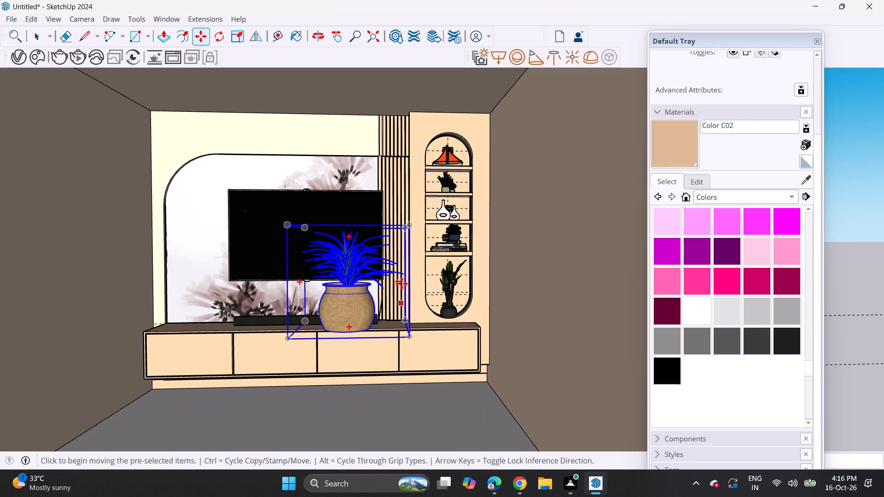
Scale the potted plant down uniformly until it fits on the floating box below the TV's lower edge.
{"action": "left_click", "coordinate": [242, 34]}
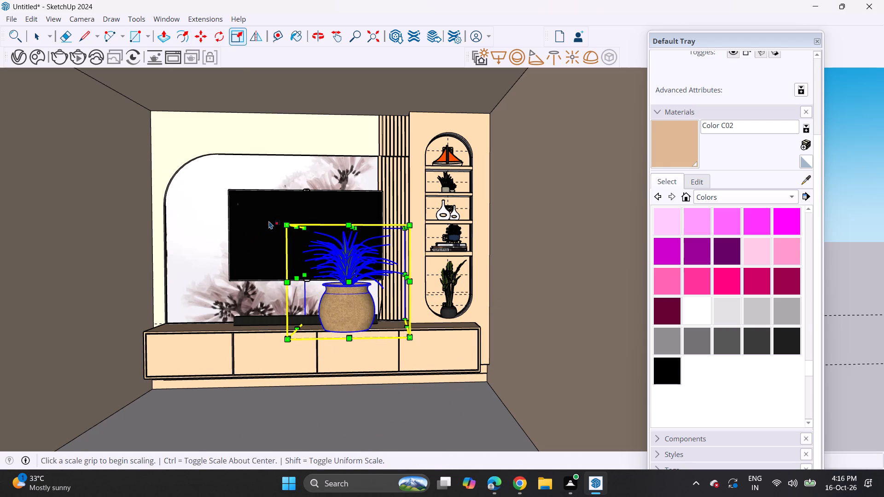
{"action": "left_click", "coordinate": [290, 225]}
{"action": "left_click", "coordinate": [366, 287]}
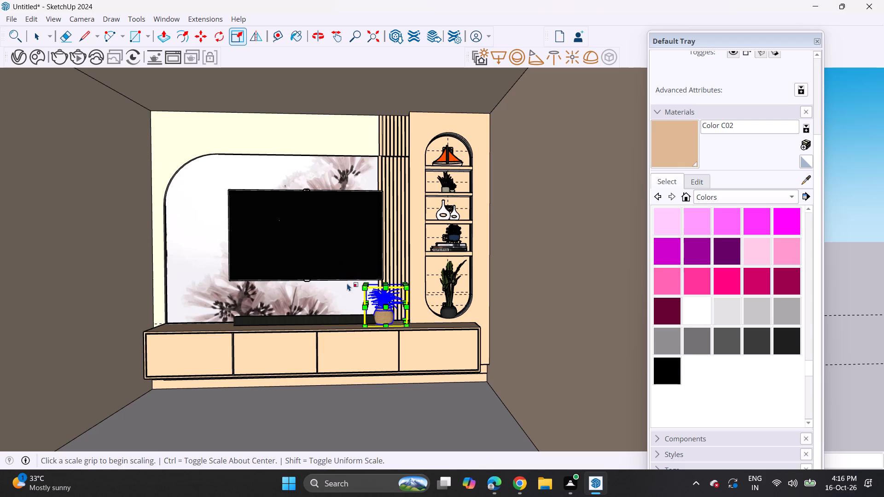
Move the potted plant so its pot rests on top of the floating box beside the speaker bar's end, near the fluted strips.
{"action": "left_click", "coordinate": [202, 35]}
{"action": "left_click", "coordinate": [376, 319]}
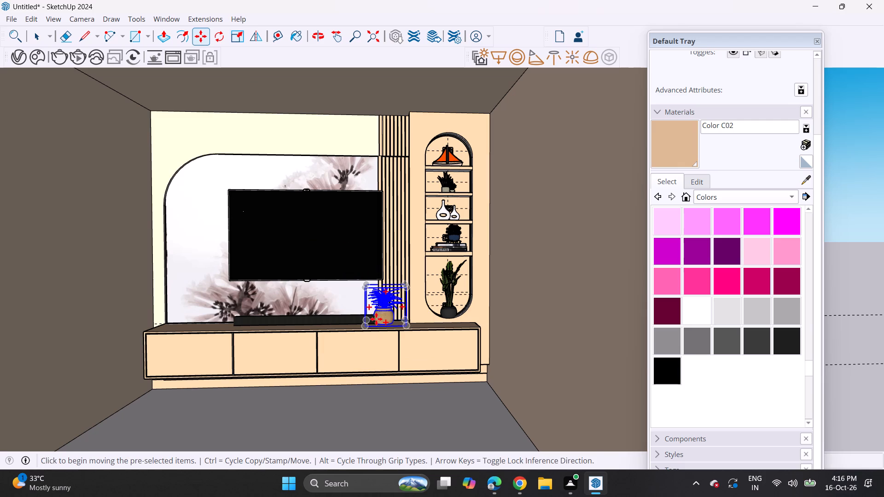
{"action": "left_click", "coordinate": [383, 318]}
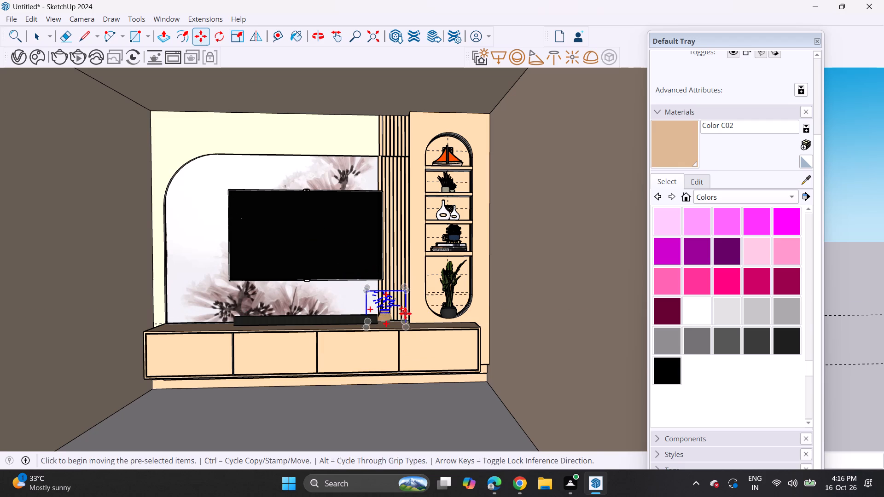
{"action": "left_click", "coordinate": [404, 319]}
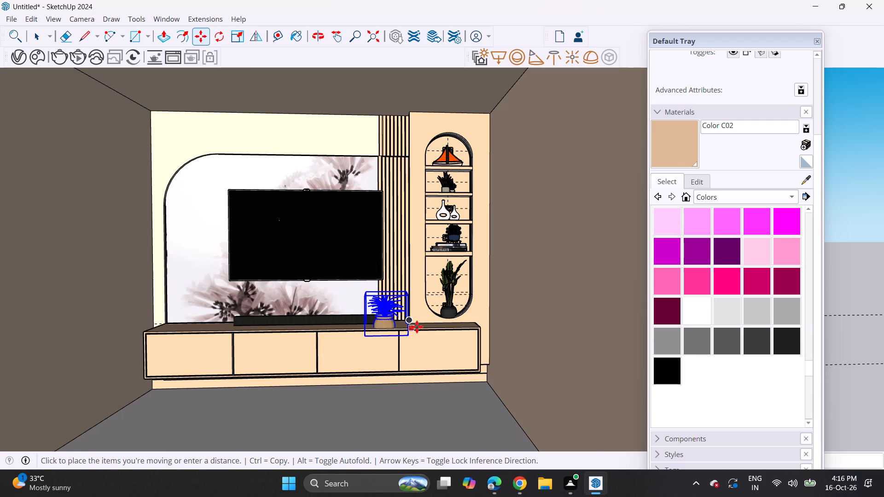
{"action": "left_click", "coordinate": [417, 327]}
{"action": "scroll", "coordinate": [390, 319], "scroll_direction": "up", "scroll_amount": 2}
{"action": "middle_click_drag", "start_coordinate": [384, 323], "coordinate": [449, 374]}
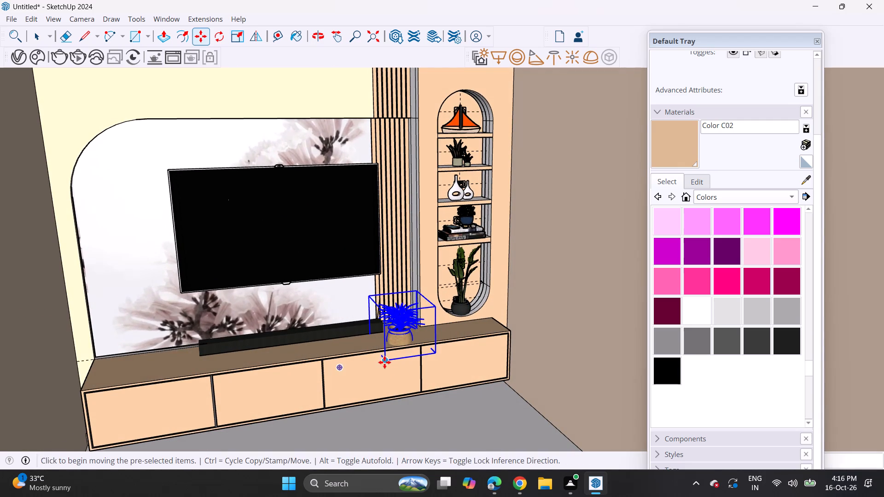
{"action": "left_click", "coordinate": [384, 362]}
{"action": "left_click", "coordinate": [390, 343]}
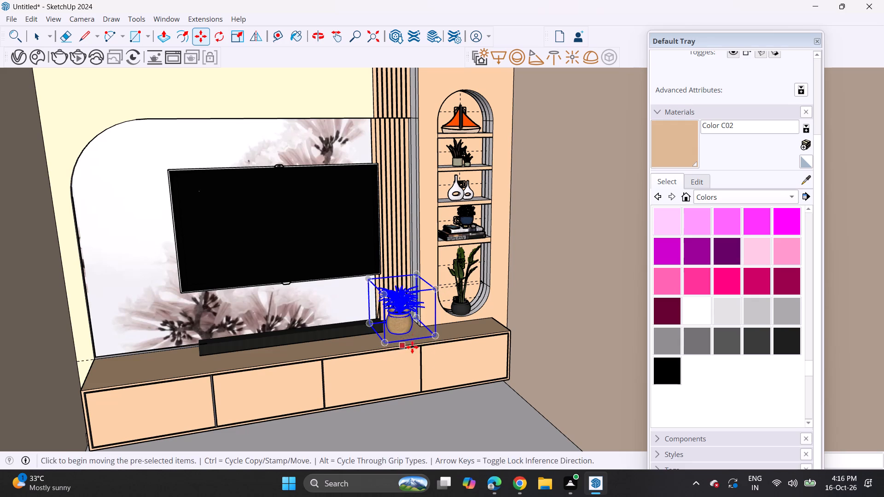
{"action": "middle_click_drag", "start_coordinate": [424, 349], "coordinate": [344, 319]}
{"action": "left_click_drag", "start_coordinate": [360, 327], "coordinate": [366, 330]}
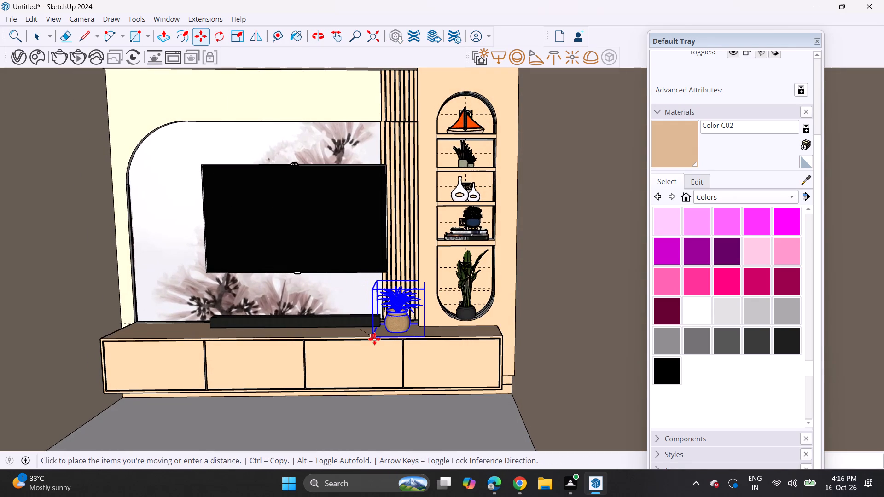
{"action": "left_click", "coordinate": [374, 339]}
{"action": "key", "text": "space"}
{"action": "left_click", "coordinate": [374, 412]}
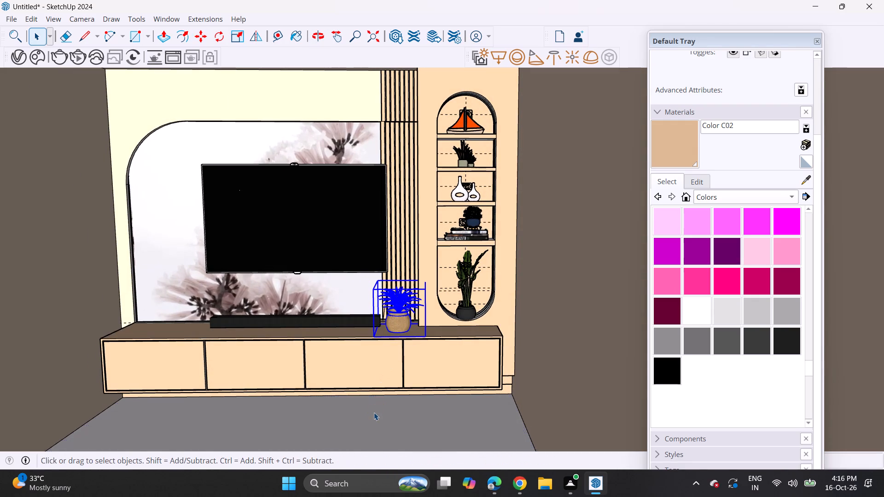
Create a new Generic V-Ray material in the Asset Editor and show its properties.
{"action": "middle_click_drag", "start_coordinate": [367, 401], "coordinate": [370, 381]}
{"action": "middle_click_drag", "start_coordinate": [353, 251], "coordinate": [445, 318], "text": "shift"}
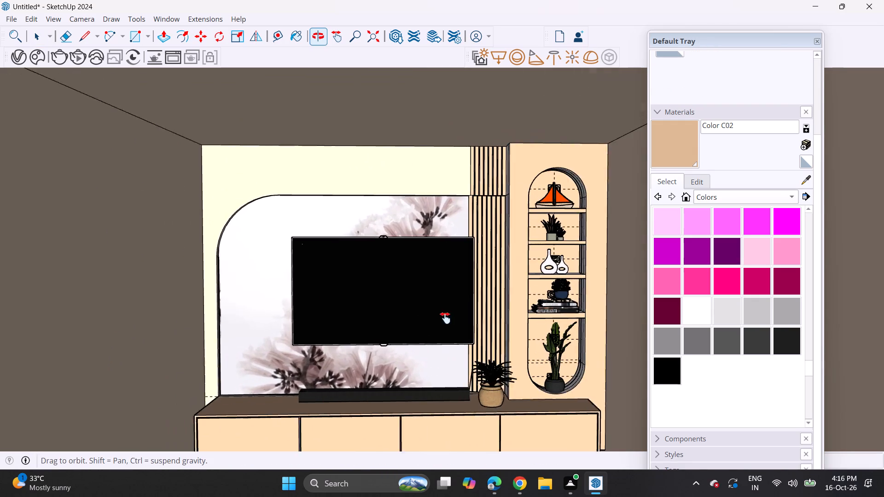
{"action": "middle_click_drag", "start_coordinate": [445, 318], "coordinate": [456, 291], "text": "shift"}
{"action": "middle_click_drag", "start_coordinate": [447, 288], "coordinate": [442, 278]}
{"action": "middle_click_drag", "start_coordinate": [453, 284], "coordinate": [402, 248], "text": "shift"}
{"action": "scroll", "coordinate": [453, 284], "scroll_direction": "up", "scroll_amount": 1, "text": "shift"}
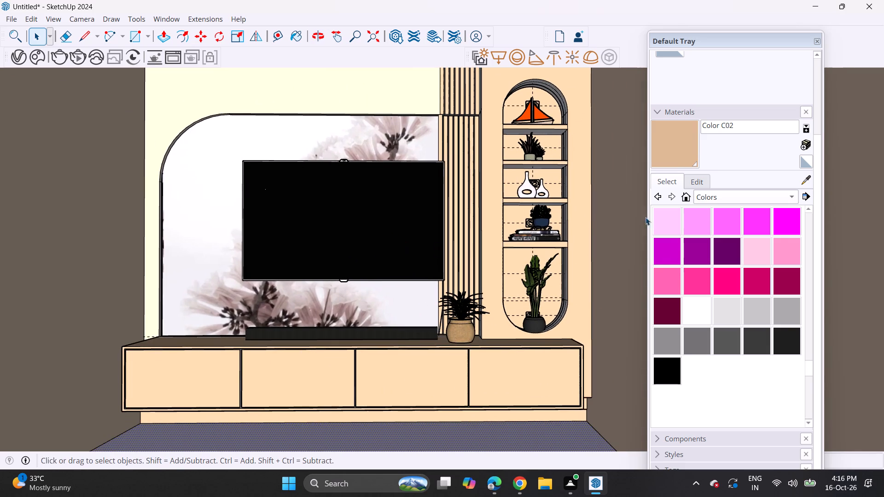
{"action": "left_click", "coordinate": [18, 55]}
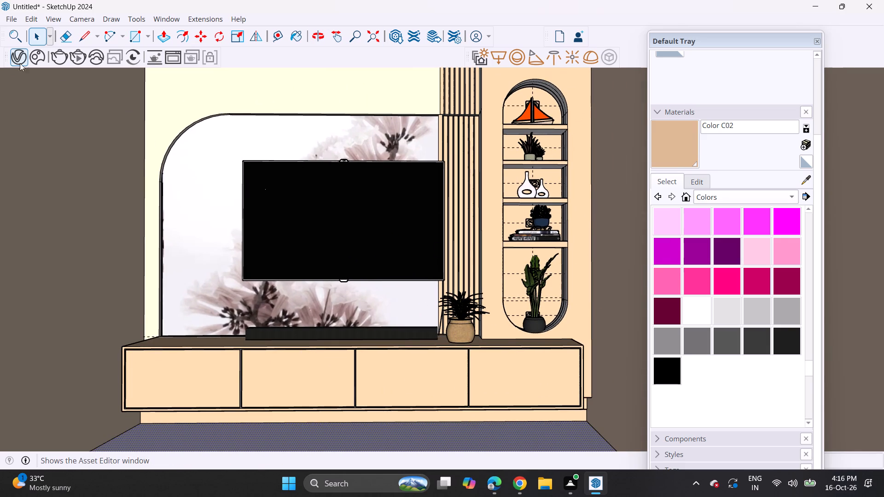
{"action": "left_click", "coordinate": [475, 70]}
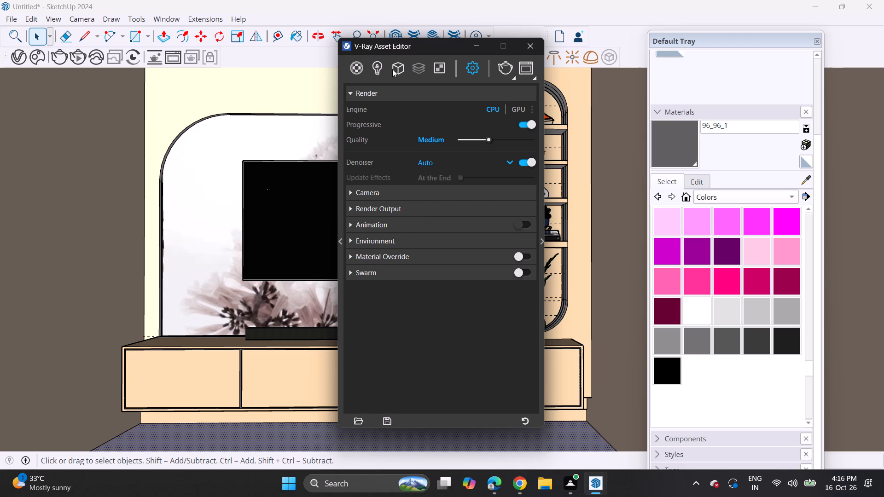
{"action": "left_click", "coordinate": [380, 69]}
{"action": "left_click", "coordinate": [355, 428]}
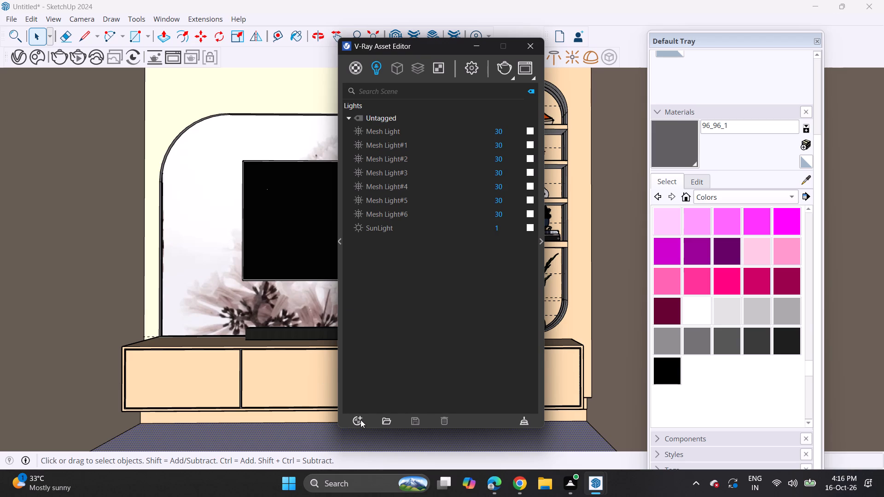
{"action": "left_click", "coordinate": [361, 420]}
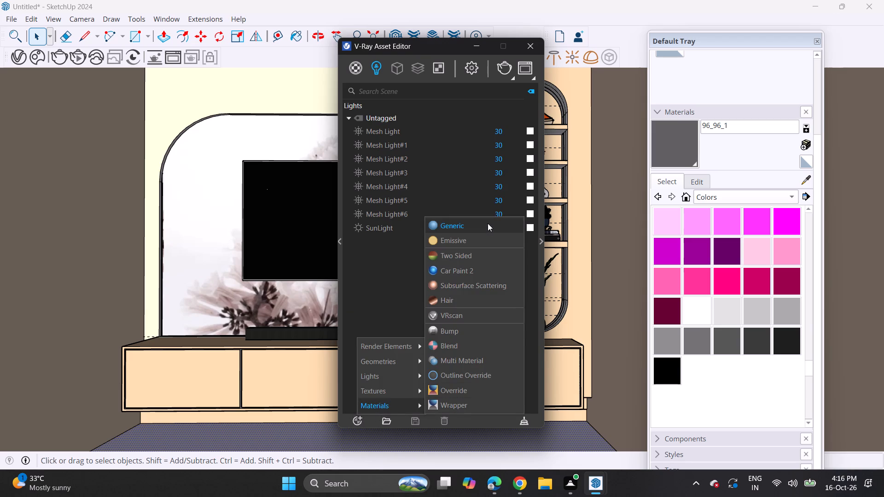
{"action": "left_click", "coordinate": [488, 223]}
{"action": "left_click", "coordinate": [541, 253]}
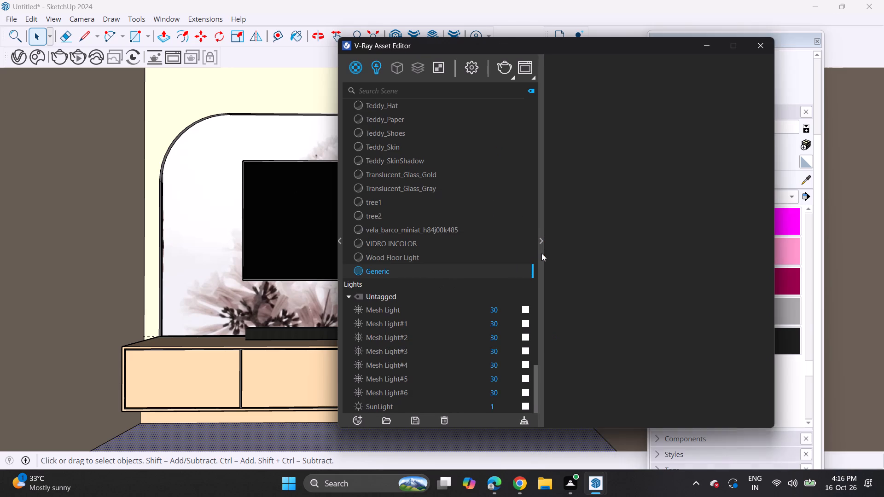
Set the Generic material's diffuse colour to a light beige, about R 0.921, G 0.812, B 0.654.
{"action": "left_click", "coordinate": [637, 260]}
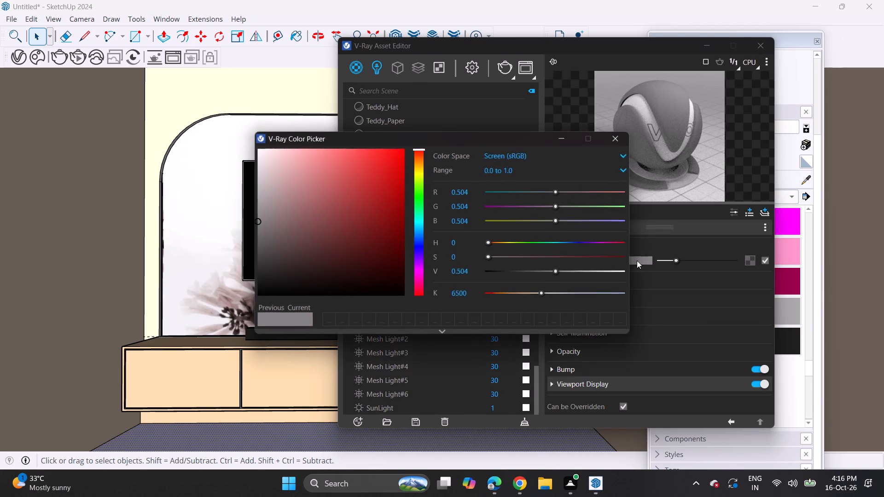
{"action": "left_click", "coordinate": [419, 163]}
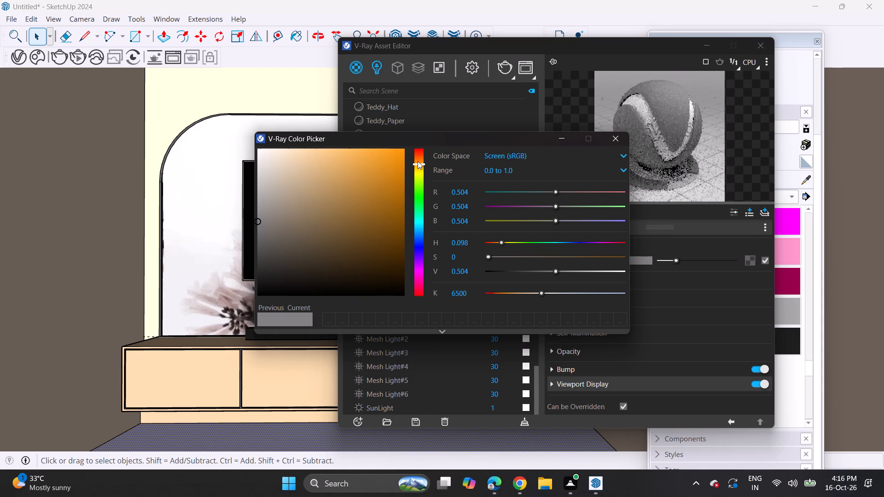
{"action": "left_click", "coordinate": [300, 161]}
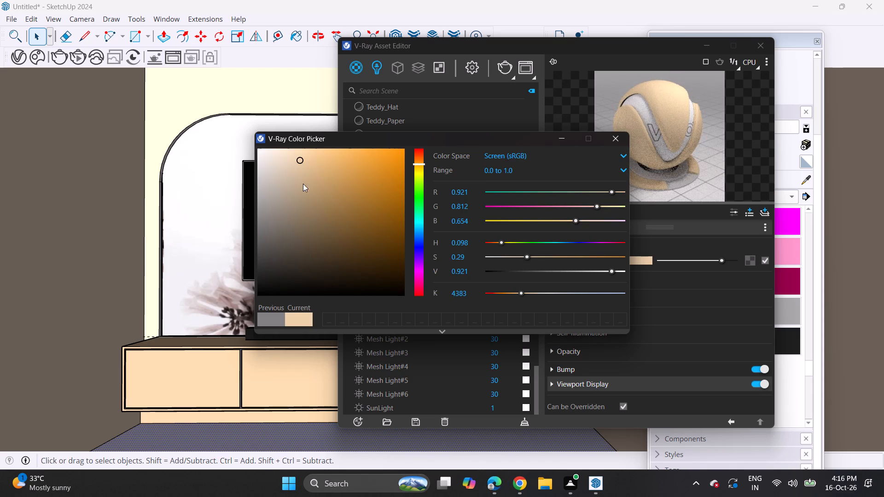
Switch the material preview to a flat-surface scene and raise the Generic material's reflection colour to a light grey of 0.747.
{"action": "left_click", "coordinate": [766, 61]}
{"action": "left_click", "coordinate": [737, 108]}
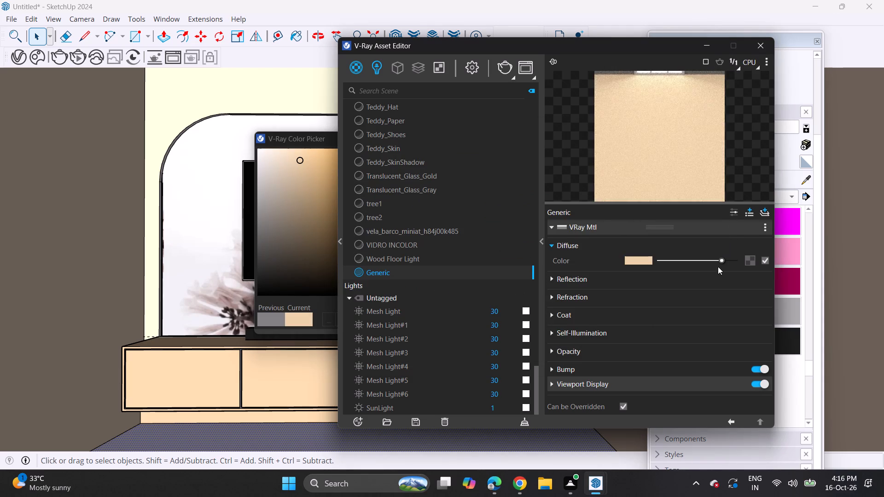
{"action": "left_click", "coordinate": [636, 284]}
{"action": "left_click", "coordinate": [672, 295]}
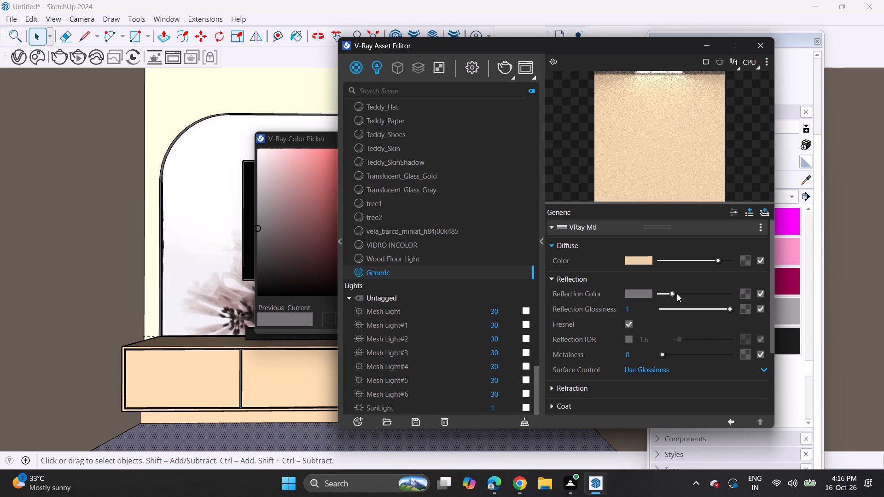
{"action": "left_click", "coordinate": [681, 294]}
{"action": "left_click", "coordinate": [688, 294]}
{"action": "left_click", "coordinate": [696, 294]}
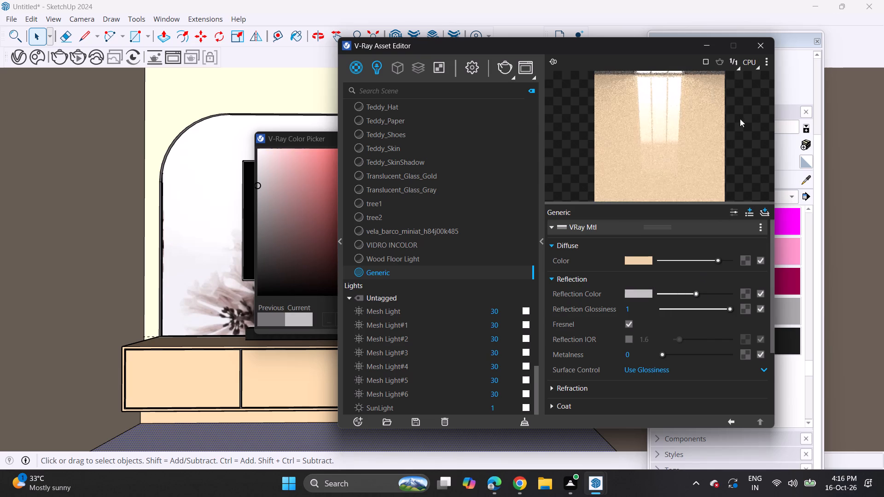
Paint the room's floor with the beige Generic material and close the open V-Ray windows.
{"action": "left_click", "coordinate": [754, 48]}
{"action": "left_click", "coordinate": [665, 146]}
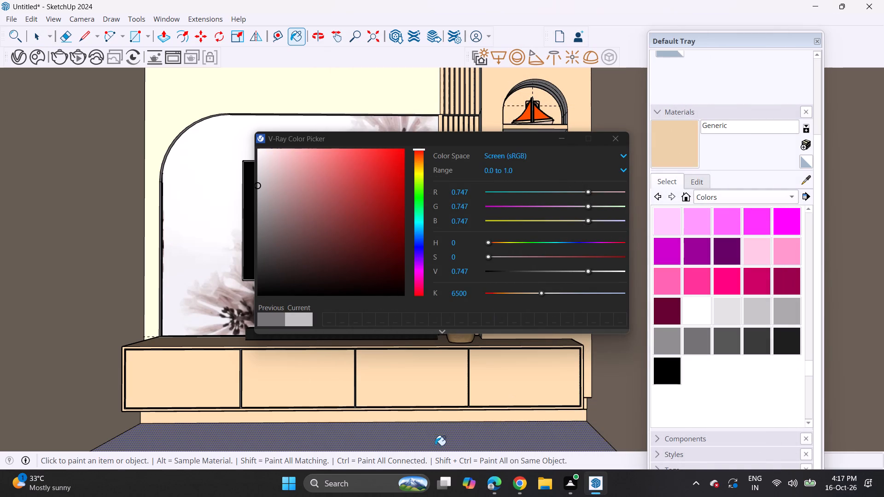
{"action": "left_click", "coordinate": [434, 445]}
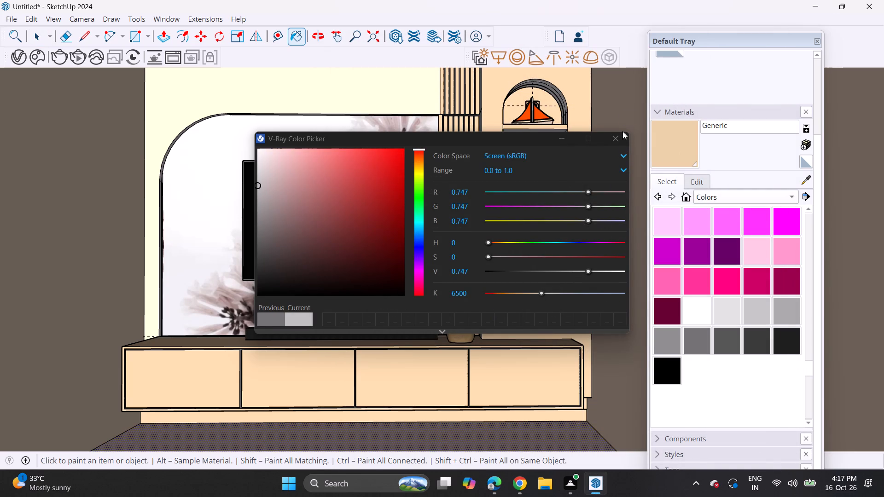
{"action": "left_click", "coordinate": [621, 140]}
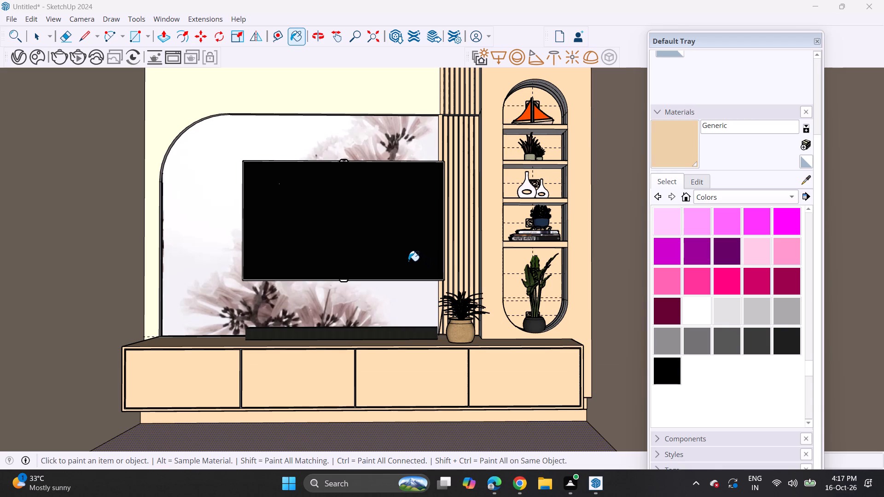
{"action": "middle_click_drag", "start_coordinate": [408, 261], "coordinate": [430, 265]}
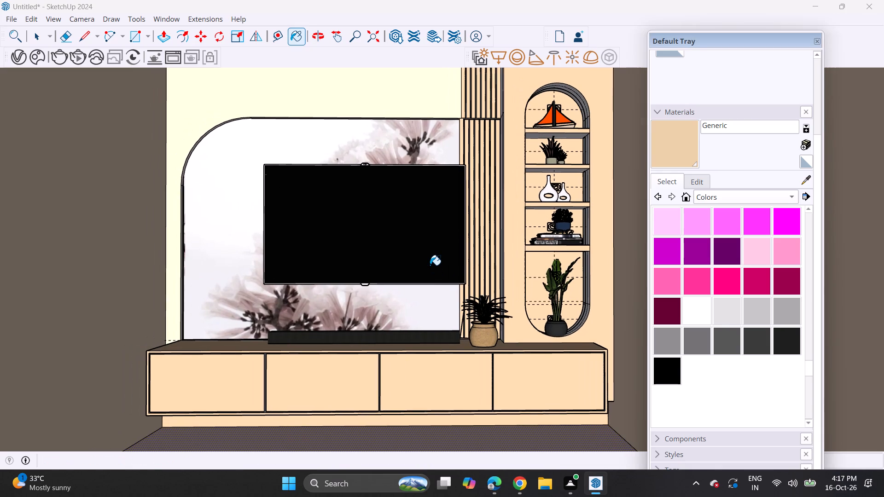
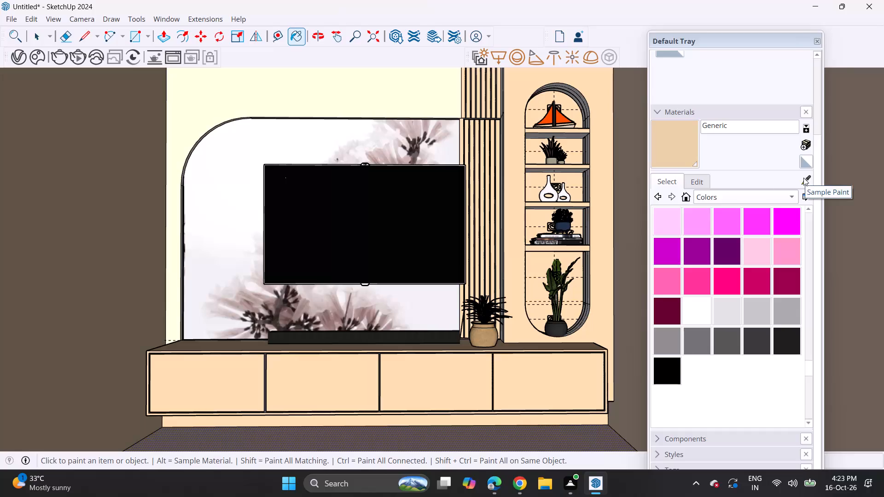
Raise the Generic material's colour to full brightness and set its opacity to 75.
{"action": "left_click", "coordinate": [697, 179]}
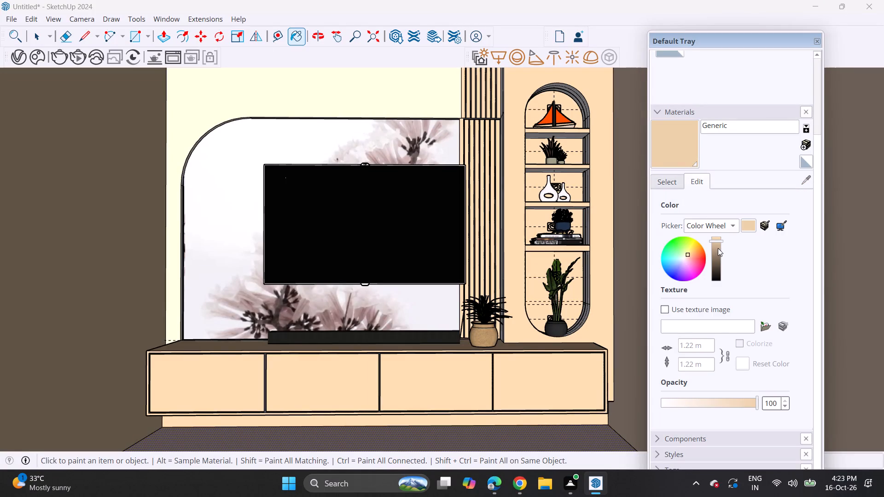
{"action": "left_click_drag", "start_coordinate": [717, 243], "coordinate": [717, 224]}
{"action": "left_click", "coordinate": [733, 399]}
Sample Color C02 from the front of the arched shelf unit and adjust its brightness to slightly below maximum.
{"action": "left_click", "coordinate": [674, 175]}
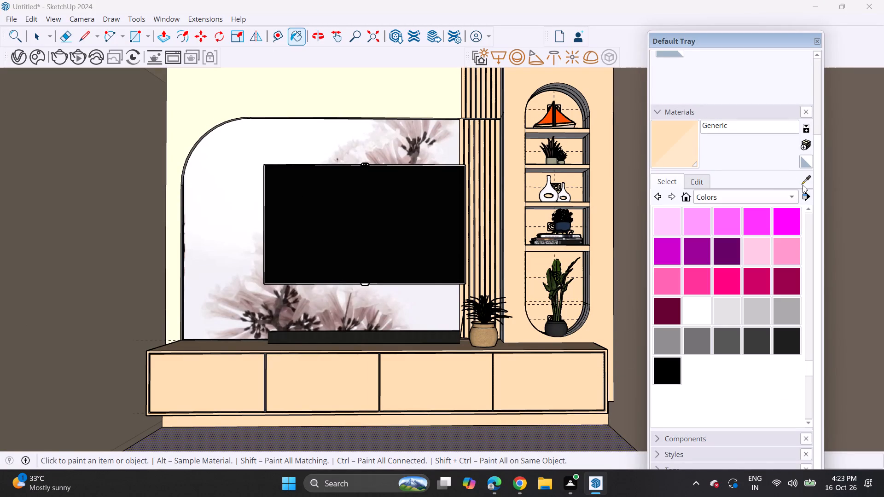
{"action": "left_click", "coordinate": [803, 185]}
{"action": "left_click", "coordinate": [520, 213]}
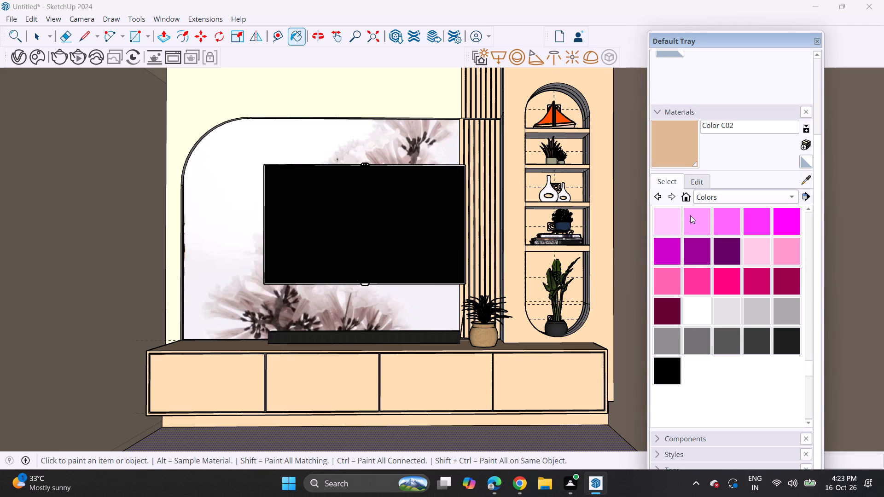
{"action": "left_click", "coordinate": [699, 179]}
{"action": "left_click", "coordinate": [710, 237]}
{"action": "left_click_drag", "start_coordinate": [717, 243], "coordinate": [717, 237]}
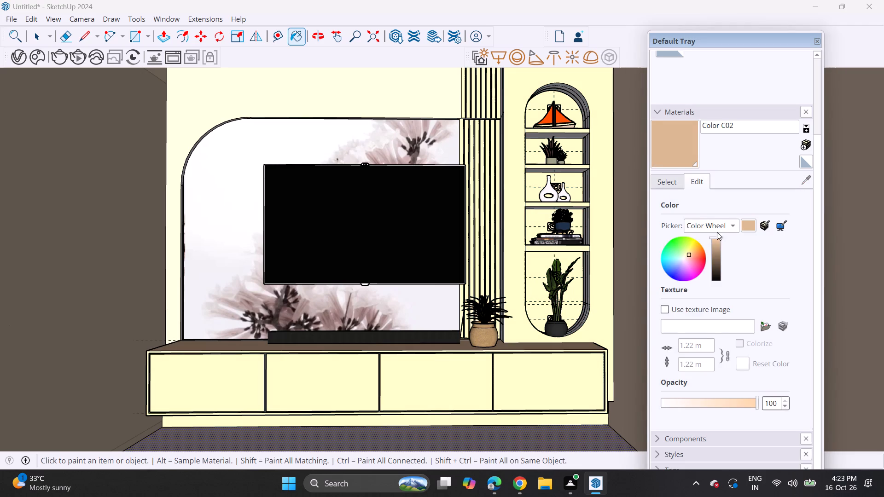
{"action": "left_click", "coordinate": [717, 238]}
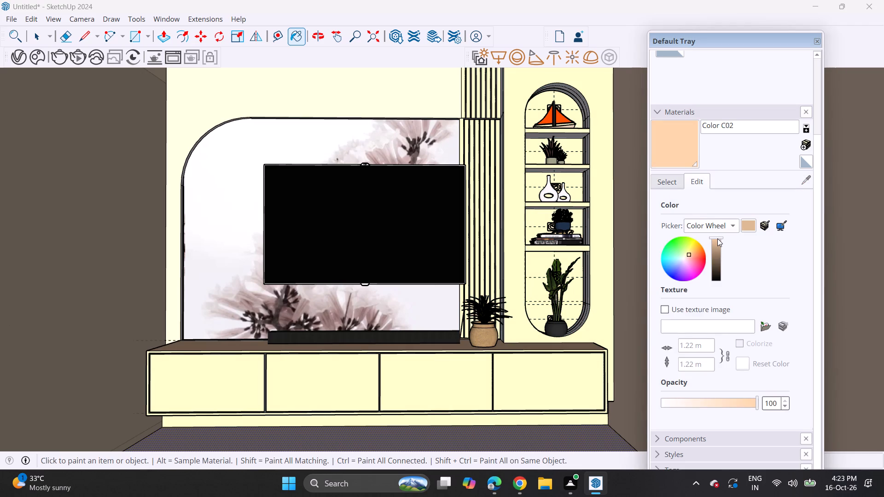
{"action": "left_click", "coordinate": [715, 242]}
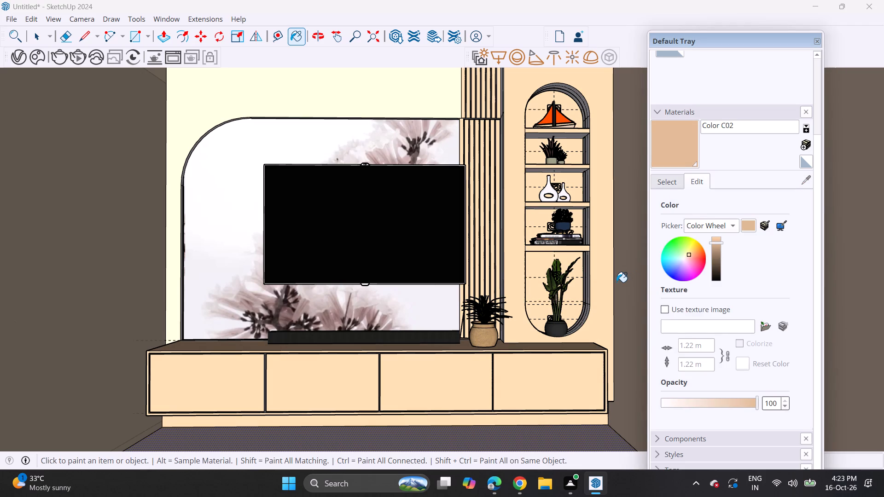
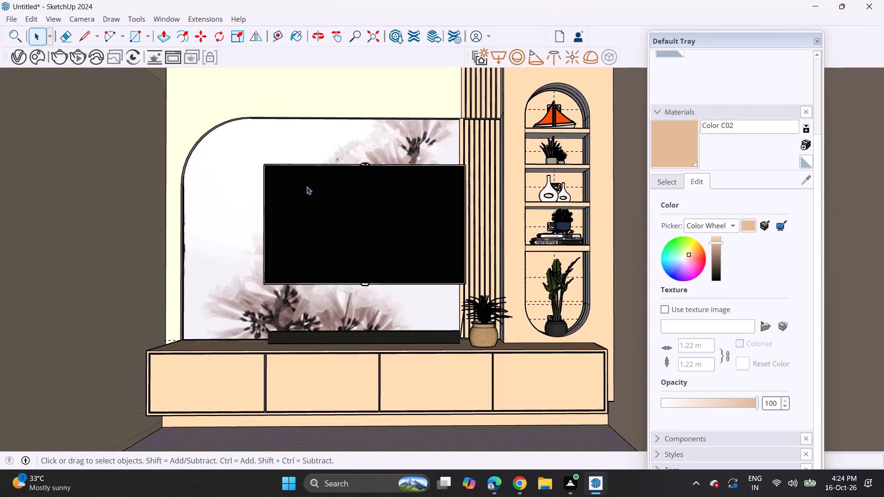
Sample the LIGTH FLOWER DIPTICO I material from the arched panel behind the TV and paint the surrounding cream wall with it.
{"action": "scroll", "coordinate": [309, 191], "scroll_direction": "down", "scroll_amount": 2}
{"action": "middle_click_drag", "start_coordinate": [311, 195], "coordinate": [343, 227], "text": "shift"}
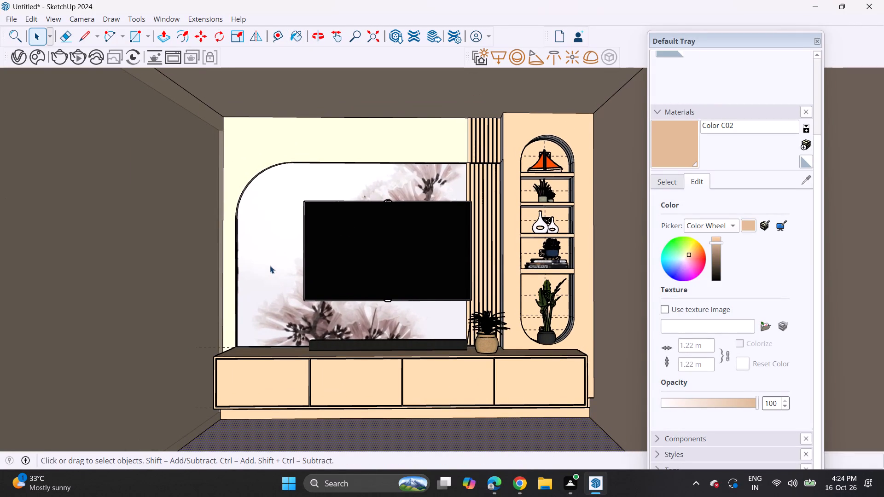
{"action": "left_click", "coordinate": [659, 188]}
{"action": "left_click", "coordinate": [810, 182]}
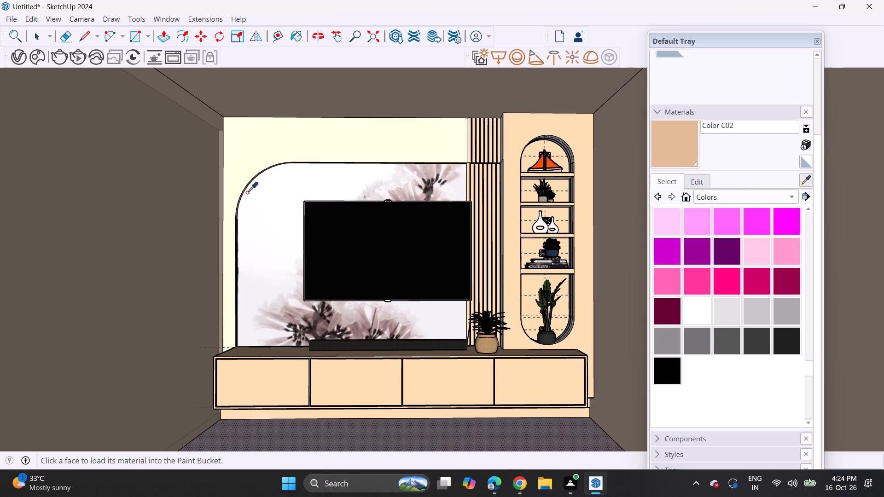
{"action": "left_click", "coordinate": [247, 192]}
{"action": "left_click", "coordinate": [266, 144]}
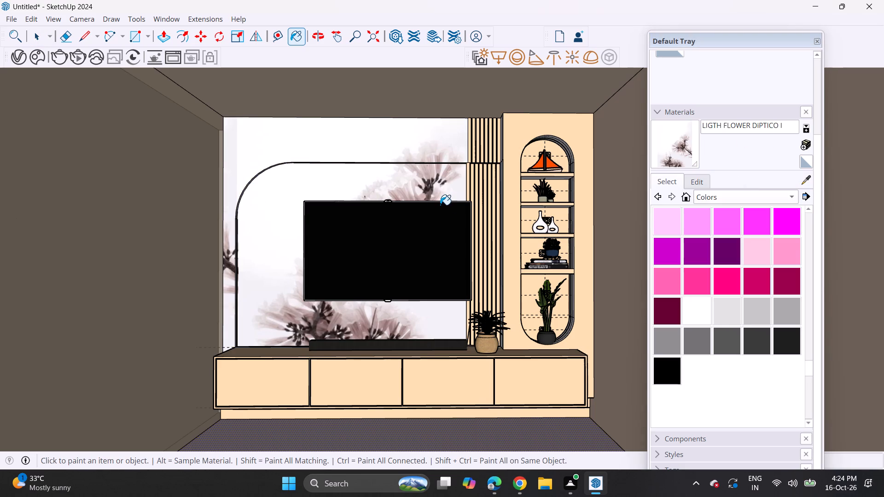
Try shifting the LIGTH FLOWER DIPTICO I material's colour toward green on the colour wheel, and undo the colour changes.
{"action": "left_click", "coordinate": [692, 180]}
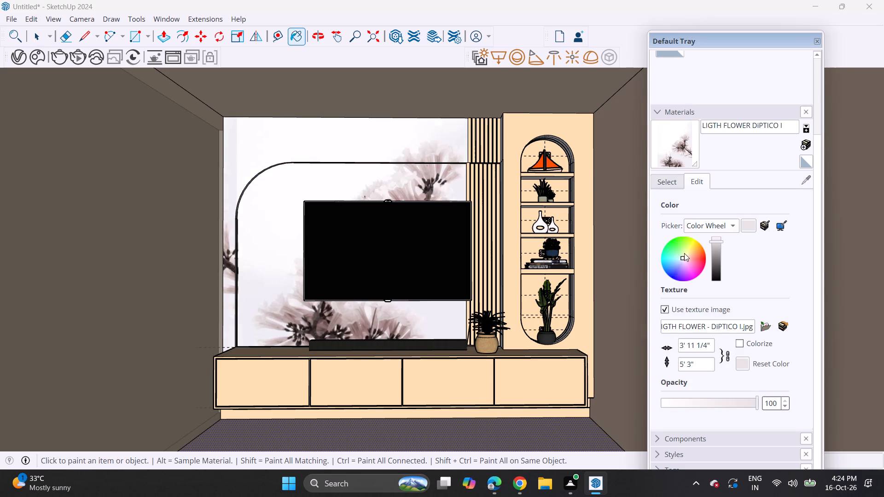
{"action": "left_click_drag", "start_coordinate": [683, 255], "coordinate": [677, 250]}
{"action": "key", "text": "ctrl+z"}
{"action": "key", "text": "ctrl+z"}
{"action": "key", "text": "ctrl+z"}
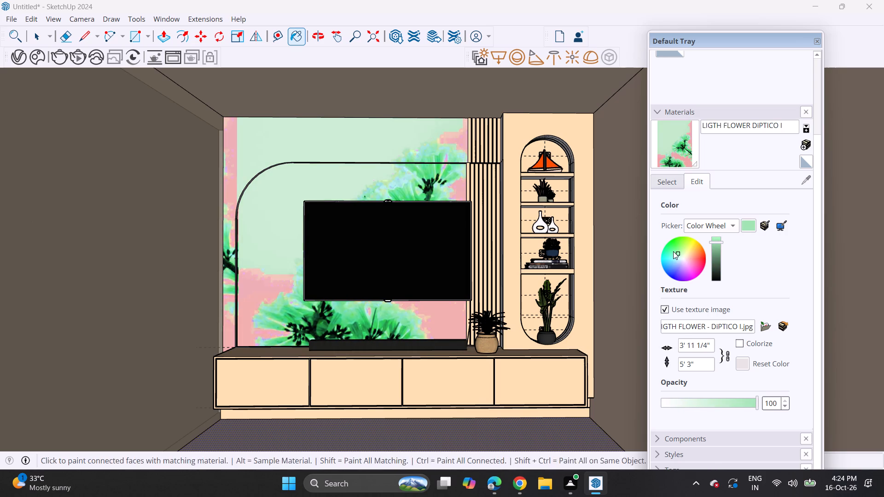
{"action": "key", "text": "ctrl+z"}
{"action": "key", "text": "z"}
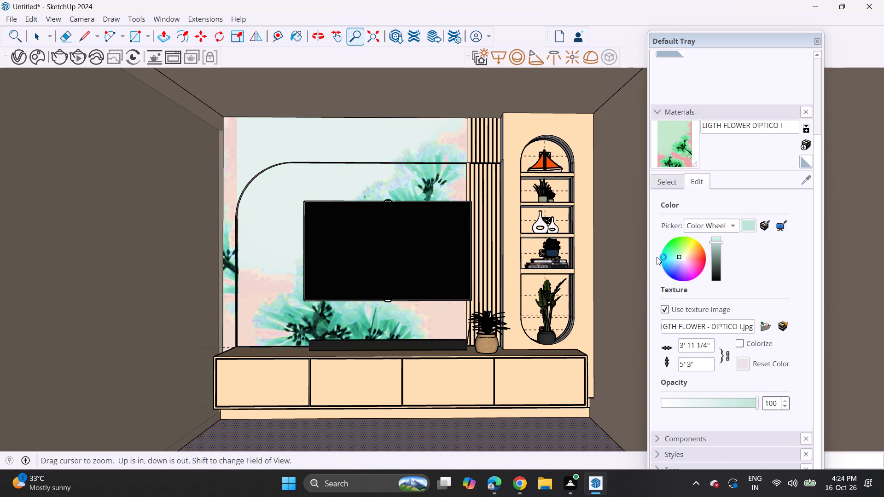
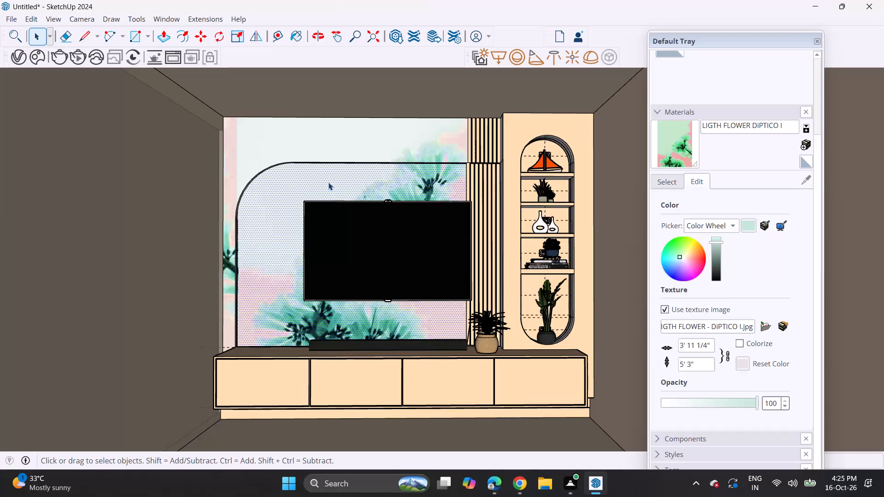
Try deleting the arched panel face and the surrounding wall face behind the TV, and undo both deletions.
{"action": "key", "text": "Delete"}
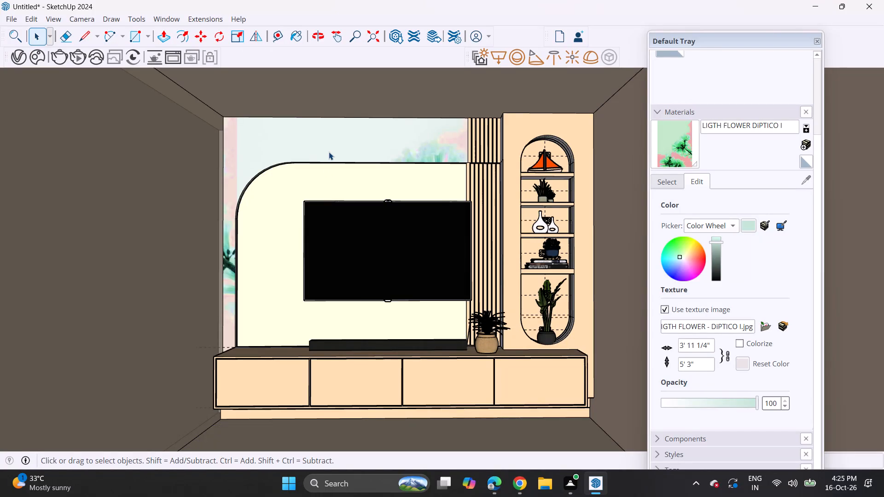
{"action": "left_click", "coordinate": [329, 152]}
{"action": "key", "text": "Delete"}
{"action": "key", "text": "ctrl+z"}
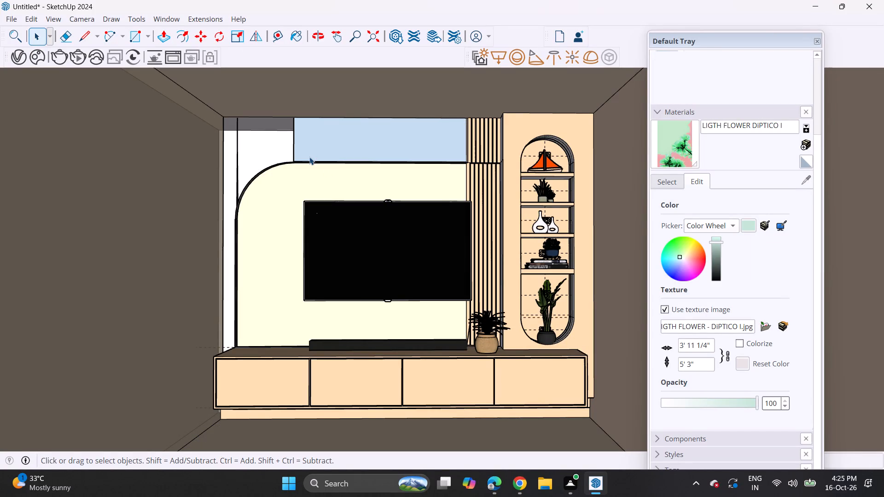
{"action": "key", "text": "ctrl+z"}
Undo the LIGTH FLOWER DIPTICO I colour changes and its application to the wall around the arched panel.
{"action": "key", "text": "ctrl+z"}
{"action": "key", "text": "ctrl+z"}
{"action": "key", "text": "ctrl+z"}
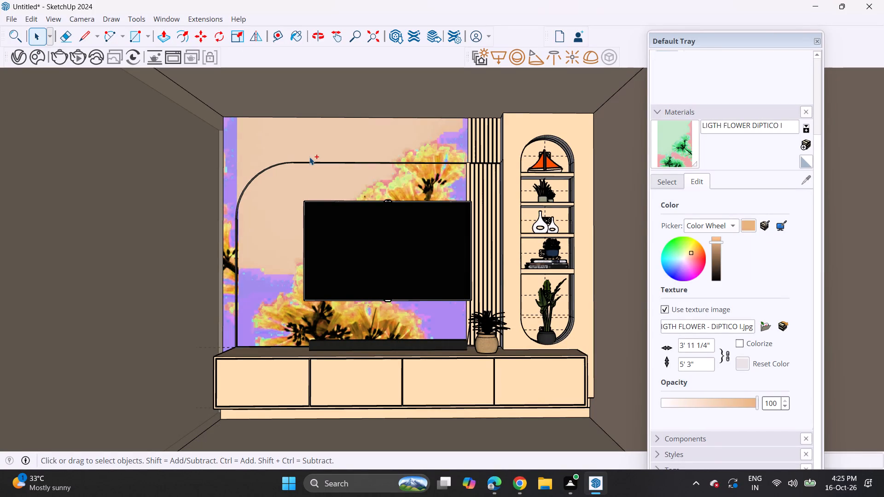
{"action": "key", "text": "ctrl+z"}
{"action": "key", "text": "ctrl+z"}
{"action": "key", "text": "ctrl+z"}
{"action": "key", "text": "ctrl+z"}
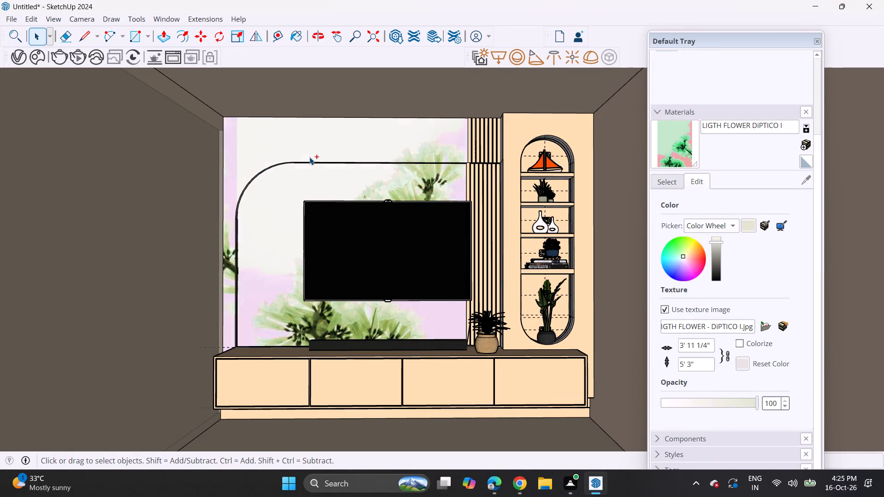
{"action": "key", "text": "ctrl+z"}
{"action": "key", "text": "ctrl+z"}
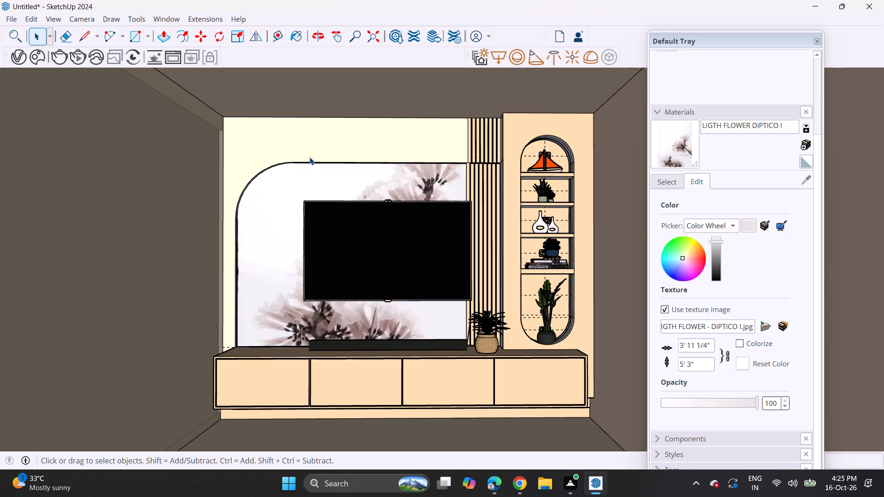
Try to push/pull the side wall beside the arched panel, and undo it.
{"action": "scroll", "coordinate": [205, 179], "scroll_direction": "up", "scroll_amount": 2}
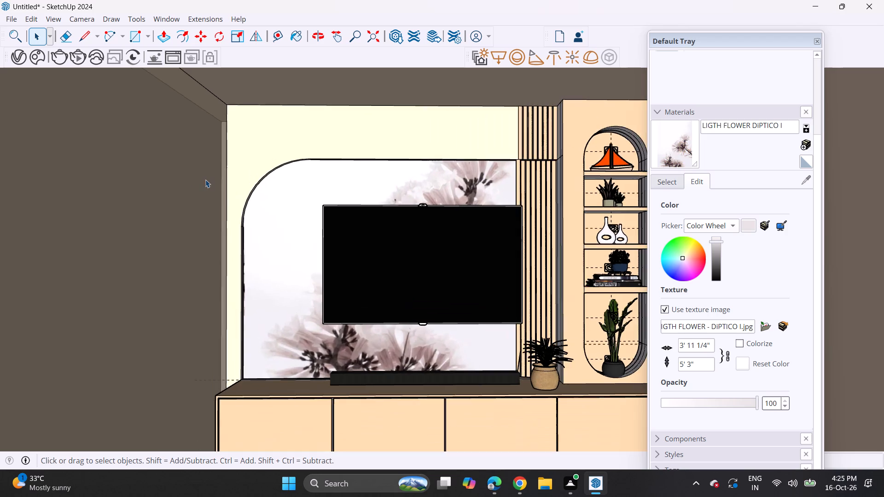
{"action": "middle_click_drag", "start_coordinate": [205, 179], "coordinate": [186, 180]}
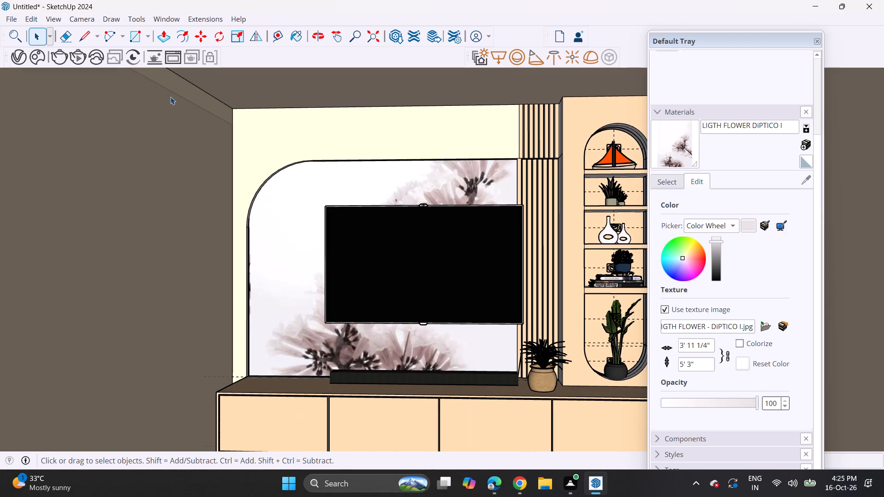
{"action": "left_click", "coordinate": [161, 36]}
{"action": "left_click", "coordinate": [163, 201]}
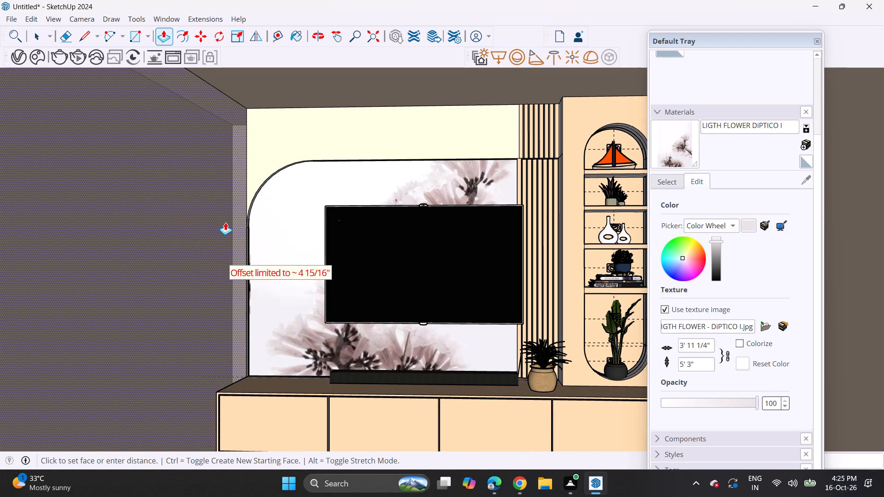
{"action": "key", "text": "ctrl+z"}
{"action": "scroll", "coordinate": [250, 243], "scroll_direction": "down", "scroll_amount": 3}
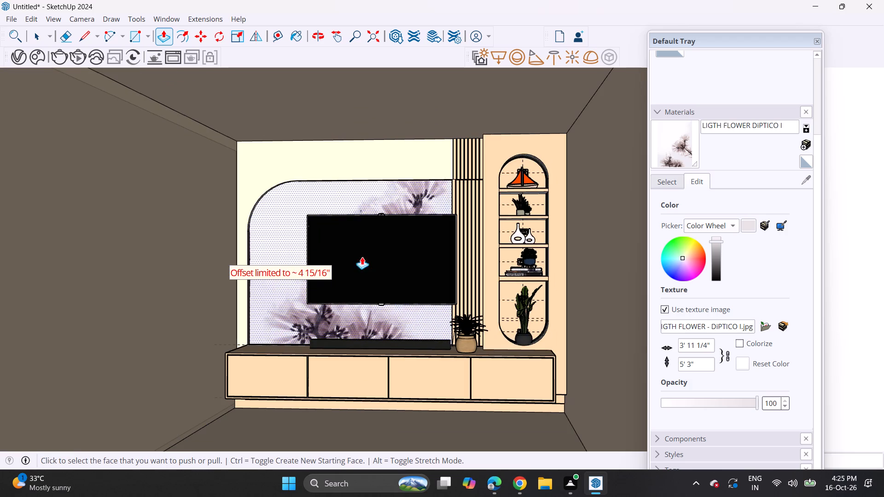
Sample the Generic material from the side wall beside the arched panel and set its opacity to 100.
{"action": "middle_click_drag", "start_coordinate": [376, 271], "coordinate": [427, 271]}
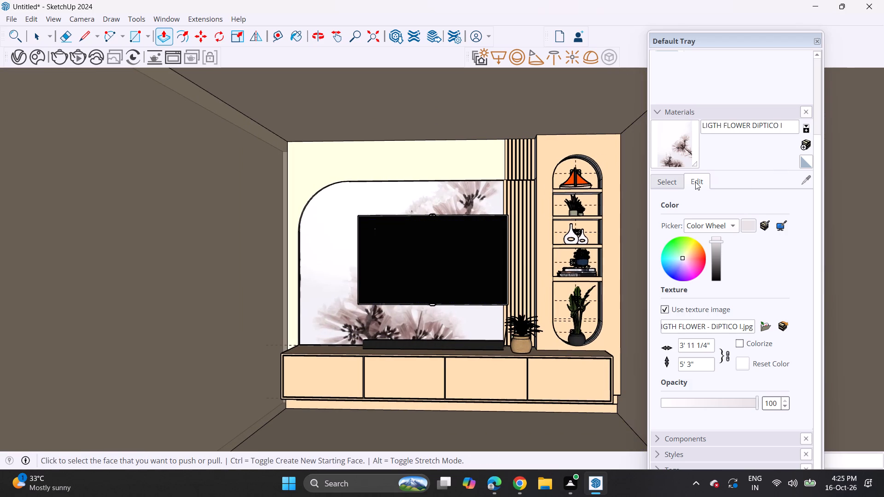
{"action": "left_click", "coordinate": [680, 183]}
{"action": "left_click", "coordinate": [803, 179]}
{"action": "left_click", "coordinate": [119, 338]}
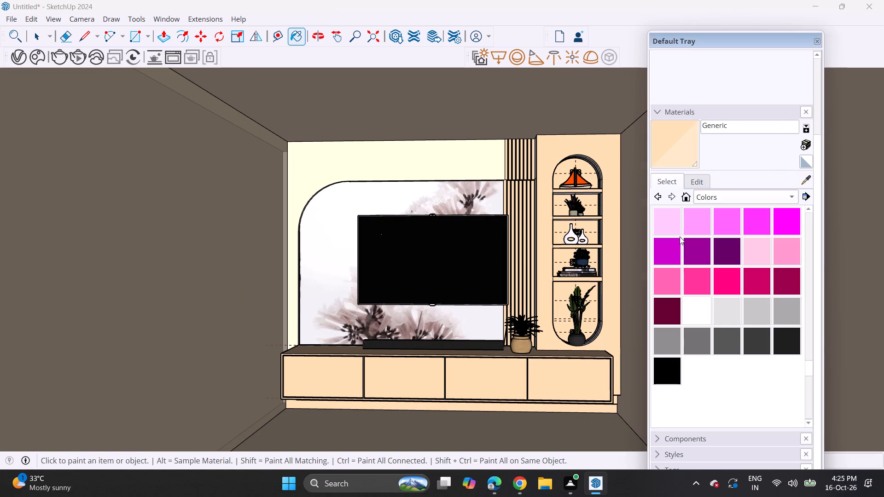
{"action": "left_click", "coordinate": [702, 181]}
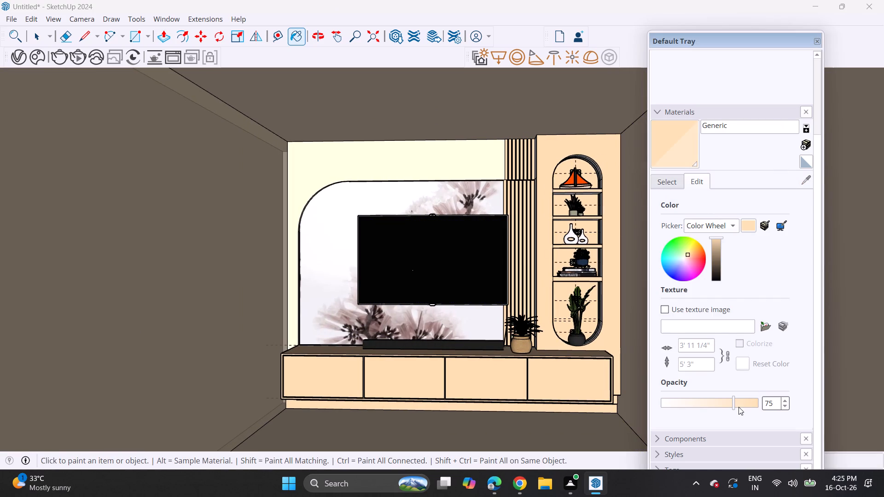
{"action": "left_click_drag", "start_coordinate": [739, 407], "coordinate": [786, 412]}
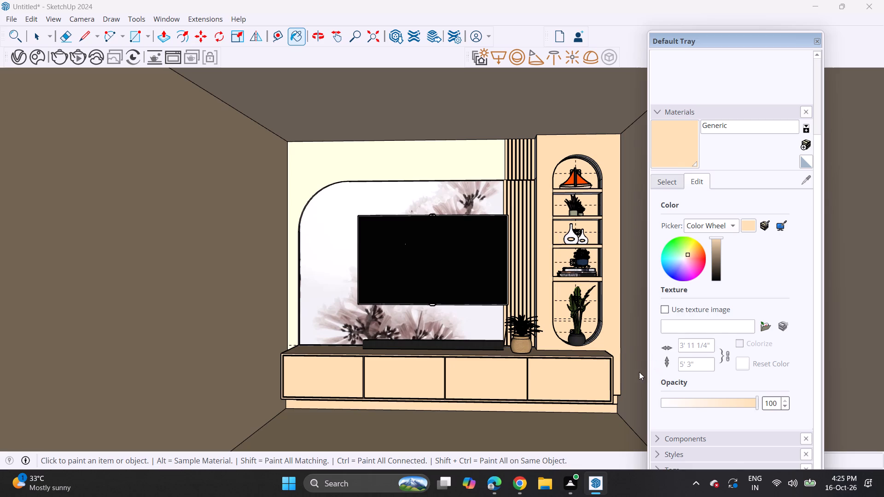
Paint the side wall next to the display shelf and the ceiling with the Generic material.
{"action": "left_click", "coordinate": [636, 365]}
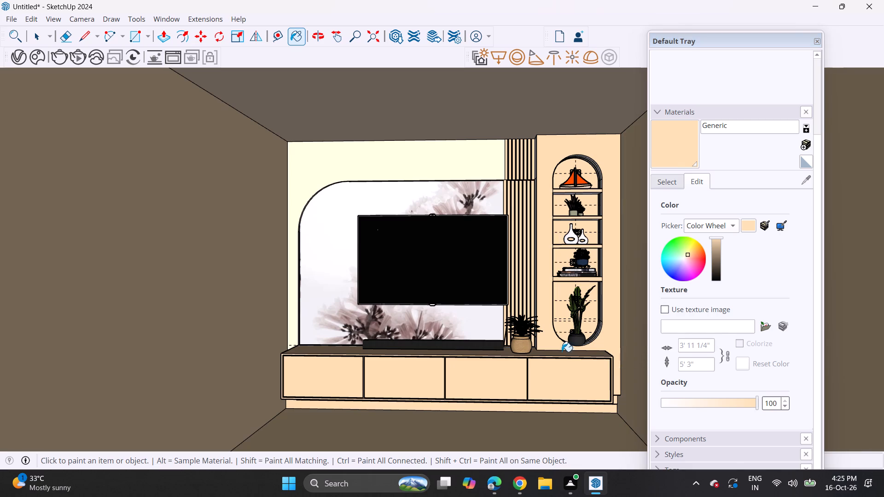
{"action": "left_click", "coordinate": [487, 83]}
{"action": "scroll", "coordinate": [509, 190], "scroll_direction": "up", "scroll_amount": 1}
{"action": "middle_click_drag", "start_coordinate": [508, 195], "coordinate": [495, 169]}
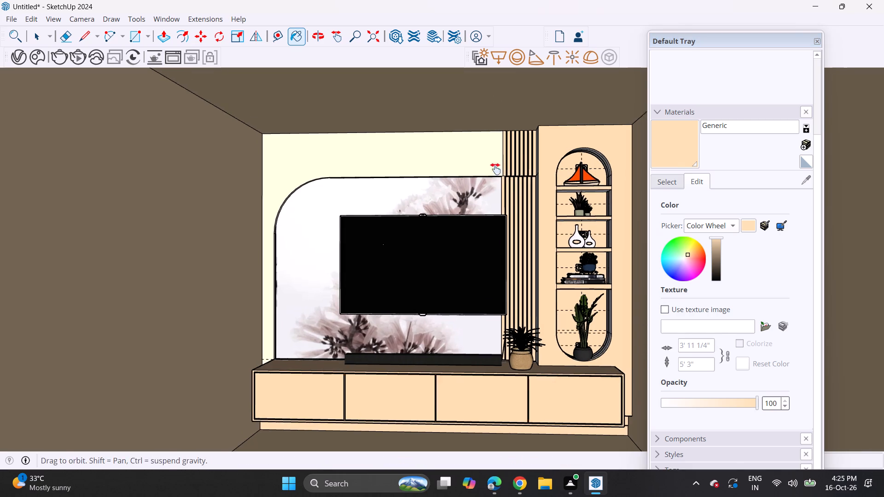
{"action": "middle_click_drag", "start_coordinate": [495, 169], "coordinate": [490, 166]}
{"action": "middle_click_drag", "start_coordinate": [485, 168], "coordinate": [504, 167]}
{"action": "scroll", "coordinate": [518, 195], "scroll_direction": "up", "scroll_amount": 1}
{"action": "middle_click", "coordinate": [511, 196]}
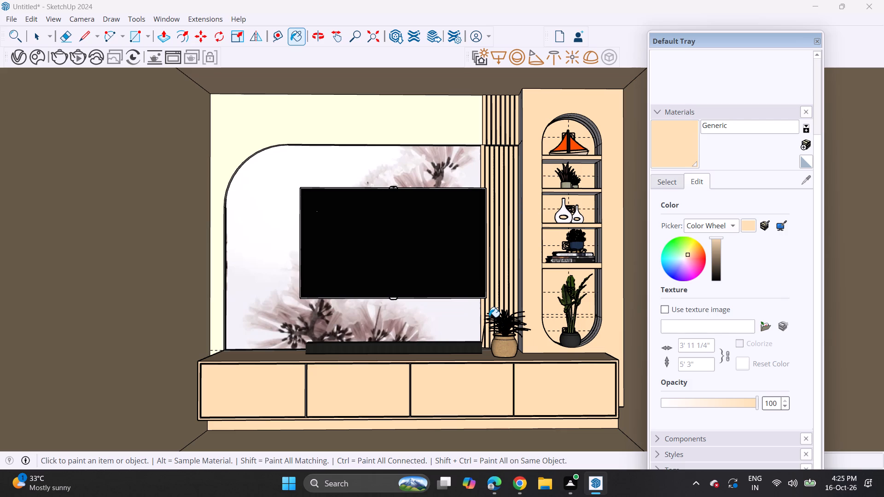
Pick Color C01 from the Colors collection and paint the cream wall around the arched panel with it.
{"action": "left_click", "coordinate": [663, 177]}
{"action": "scroll", "coordinate": [730, 271], "scroll_direction": "down", "scroll_amount": 1}
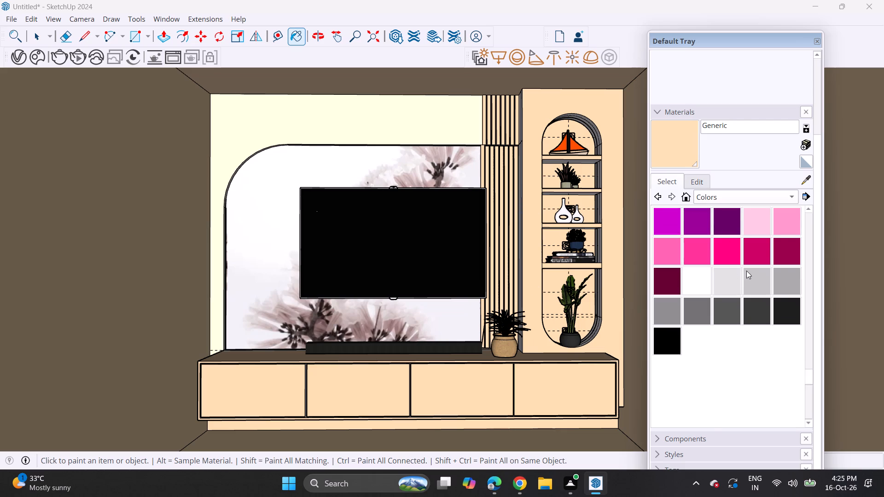
{"action": "scroll", "coordinate": [746, 271], "scroll_direction": "up", "scroll_amount": 14}
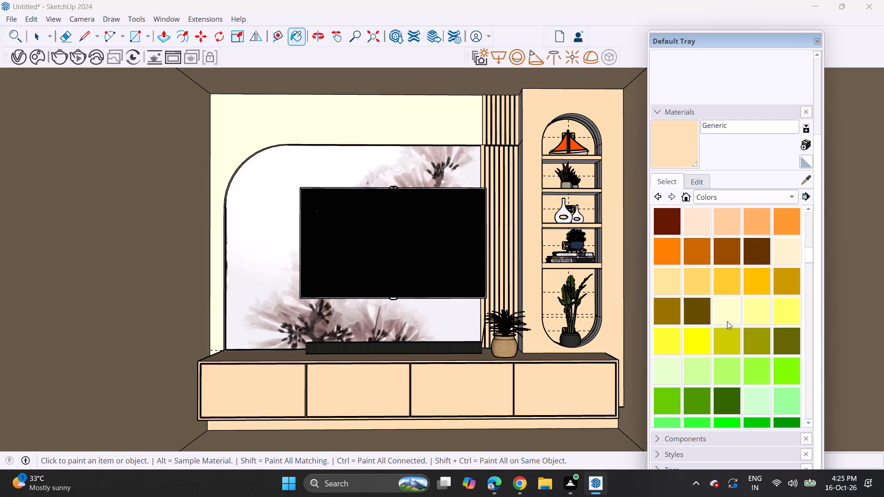
{"action": "scroll", "coordinate": [735, 298], "scroll_direction": "up", "scroll_amount": 2}
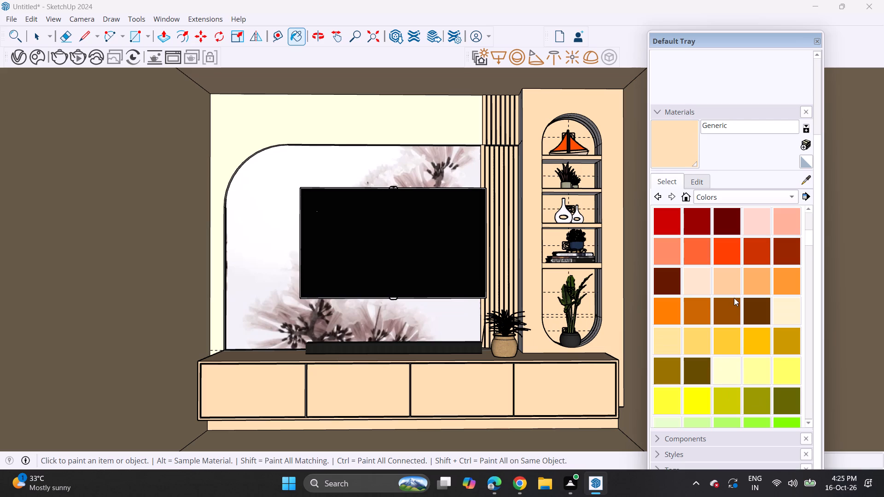
{"action": "left_click", "coordinate": [701, 283]}
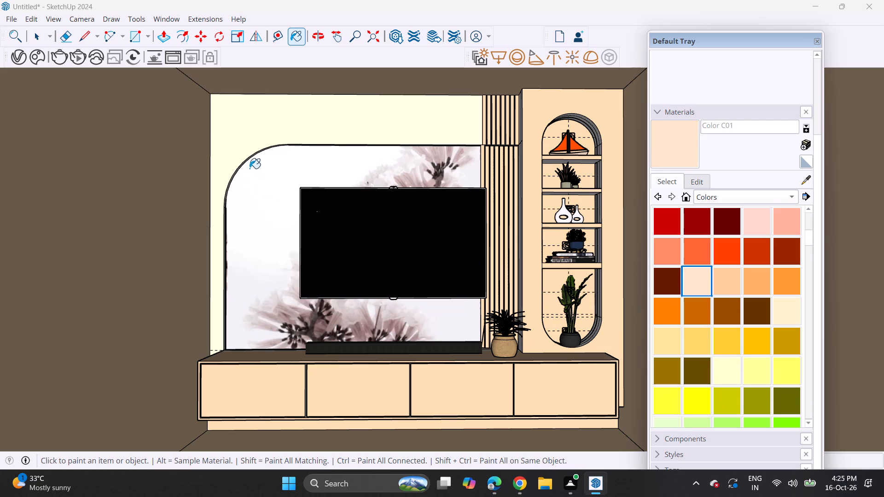
{"action": "left_click", "coordinate": [235, 140]}
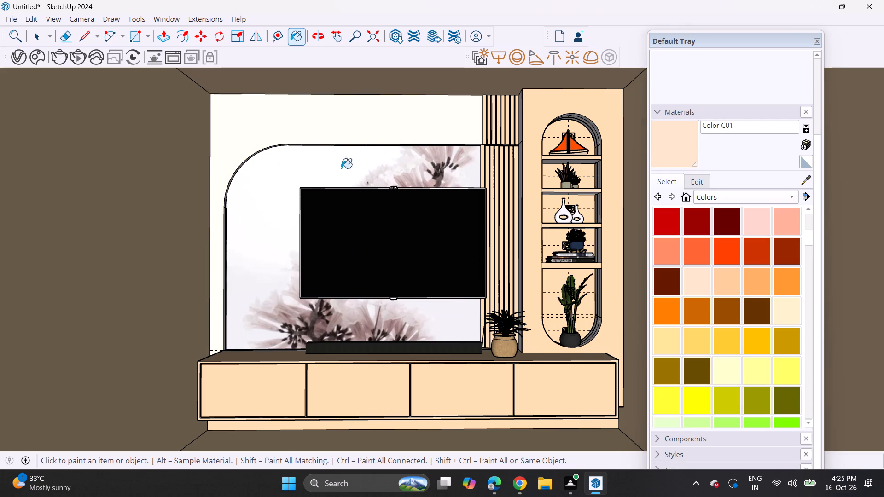
Paint the front of the arched display shelf unit and its narrow side faces beside the slats with Color C02.
{"action": "left_click", "coordinate": [723, 279]}
{"action": "left_click", "coordinate": [549, 103]}
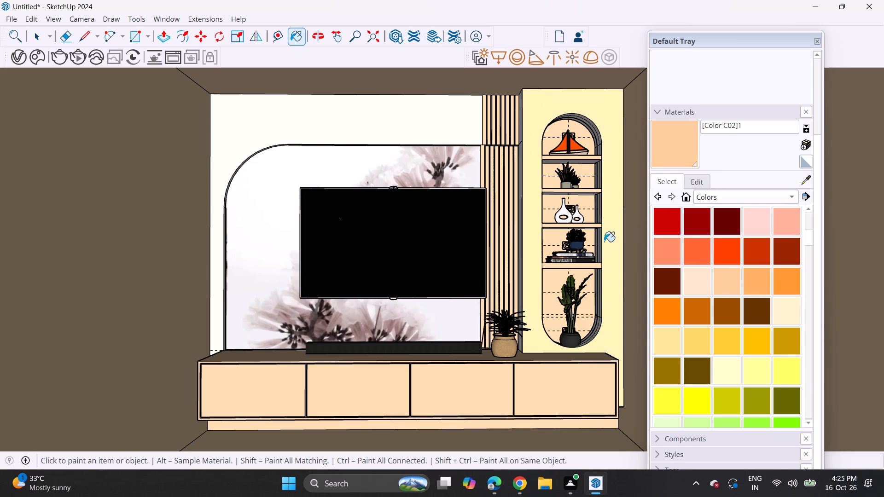
{"action": "scroll", "coordinate": [494, 124], "scroll_direction": "up", "scroll_amount": 3}
{"action": "left_click", "coordinate": [529, 135]}
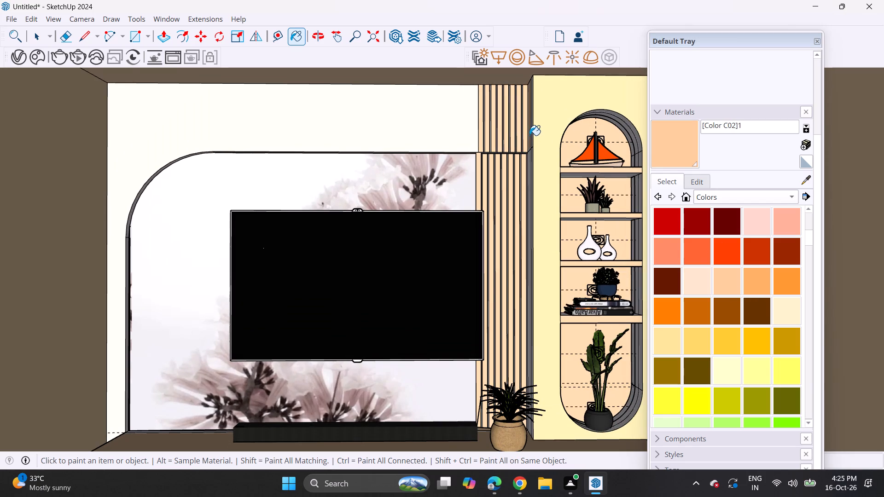
{"action": "scroll", "coordinate": [529, 135], "scroll_direction": "up", "scroll_amount": 7}
{"action": "left_click", "coordinate": [534, 135]}
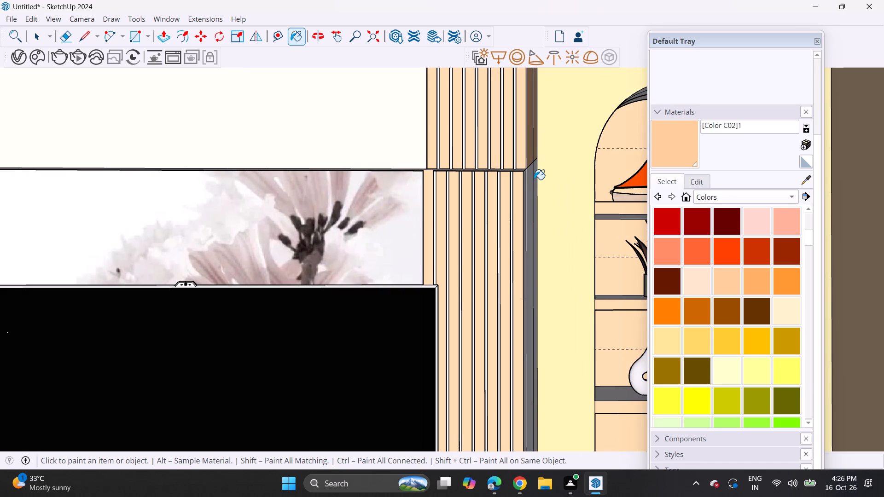
{"action": "left_click", "coordinate": [534, 180]}
{"action": "left_click", "coordinate": [528, 185]}
{"action": "left_click", "coordinate": [527, 193]}
{"action": "left_click", "coordinate": [526, 195]}
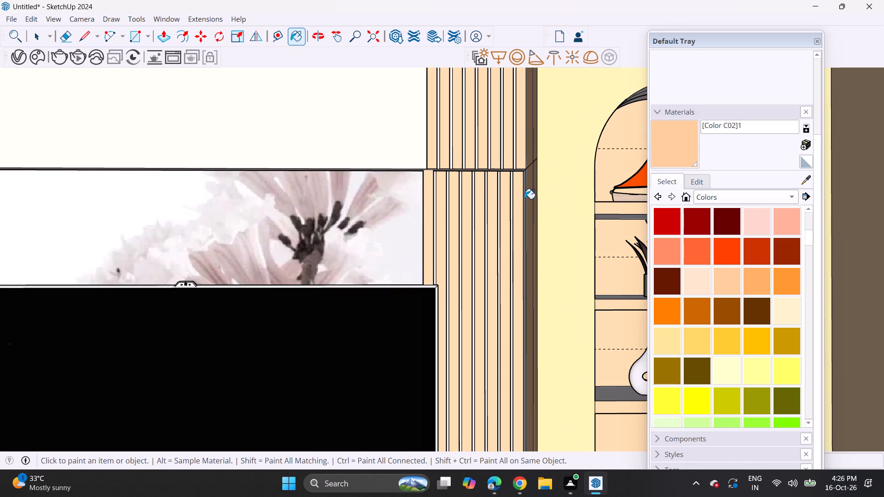
{"action": "left_click", "coordinate": [524, 199]}
Paint the lower vertical slats between the TV panel and the display shelf with the Color C02 material.
{"action": "left_click", "coordinate": [428, 222]}
{"action": "left_click", "coordinate": [442, 220]}
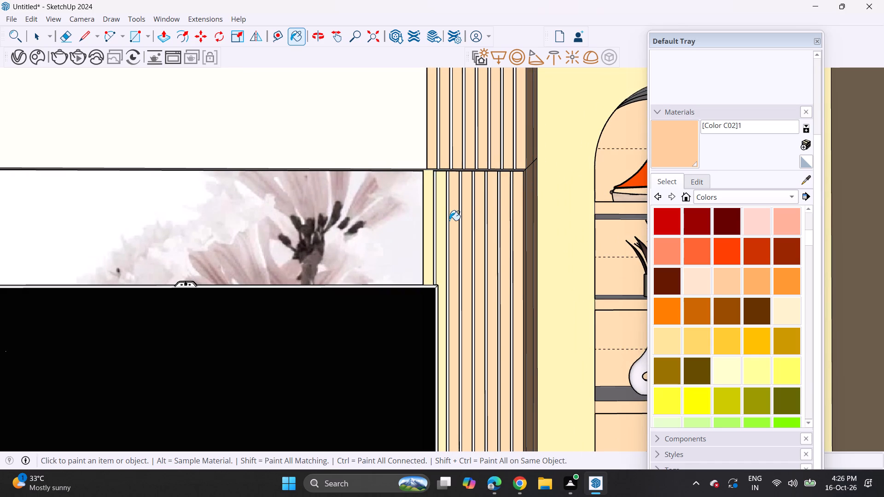
{"action": "left_click", "coordinate": [452, 219]}
{"action": "left_click", "coordinate": [468, 222]}
{"action": "left_click", "coordinate": [476, 216]}
{"action": "left_click", "coordinate": [493, 214]}
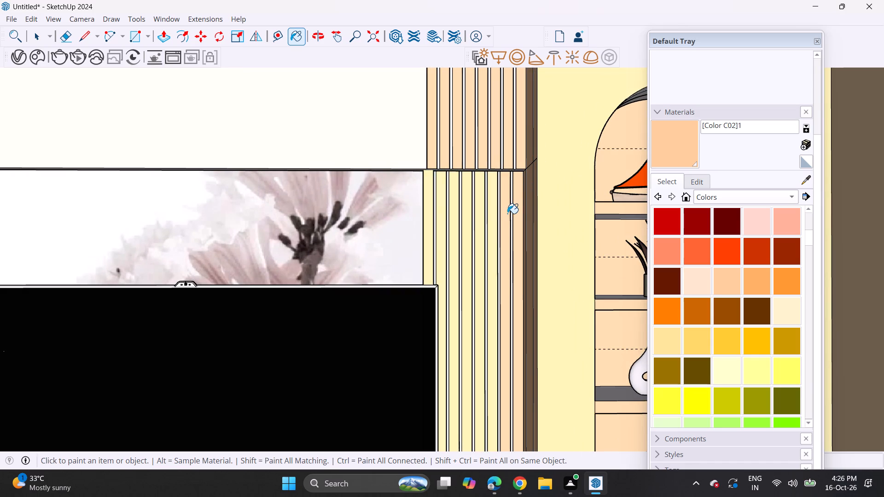
{"action": "left_click", "coordinate": [507, 214]}
{"action": "left_click", "coordinate": [520, 213]}
Paint the upper vertical slats above the arched panel's top line with the Color C02 material.
{"action": "left_click", "coordinate": [519, 162]}
{"action": "left_click", "coordinate": [506, 146]}
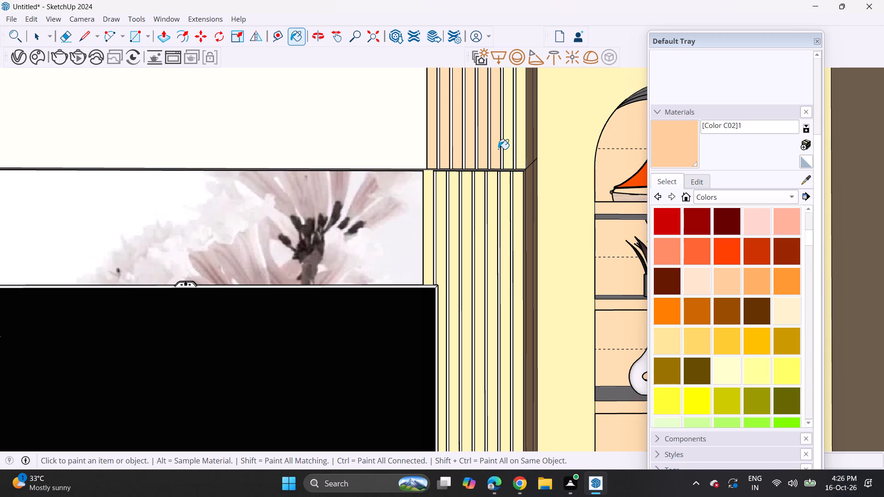
{"action": "left_click", "coordinate": [498, 149]}
{"action": "left_click", "coordinate": [483, 162]}
{"action": "left_click", "coordinate": [472, 158]}
{"action": "left_click", "coordinate": [460, 156]}
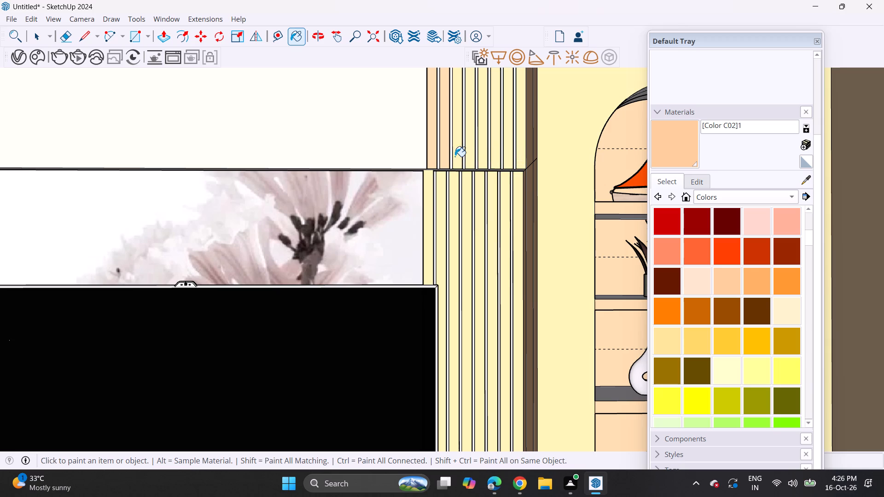
{"action": "left_click", "coordinate": [446, 159]}
{"action": "left_click", "coordinate": [432, 160]}
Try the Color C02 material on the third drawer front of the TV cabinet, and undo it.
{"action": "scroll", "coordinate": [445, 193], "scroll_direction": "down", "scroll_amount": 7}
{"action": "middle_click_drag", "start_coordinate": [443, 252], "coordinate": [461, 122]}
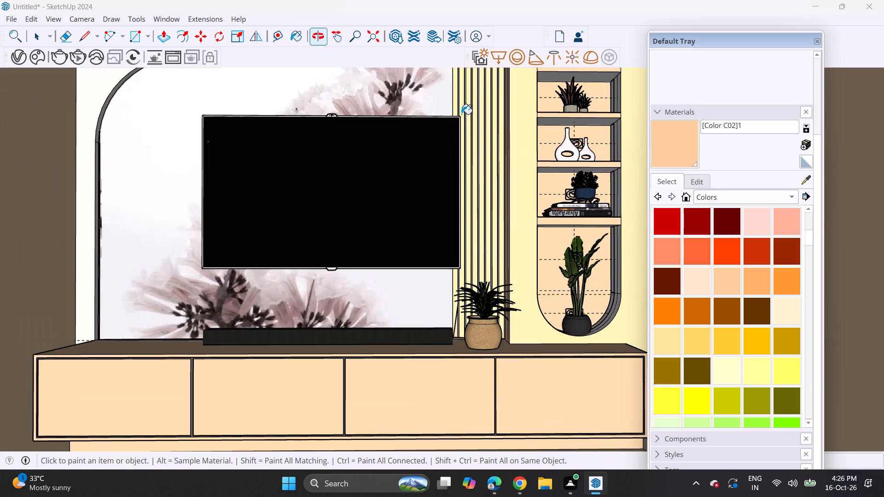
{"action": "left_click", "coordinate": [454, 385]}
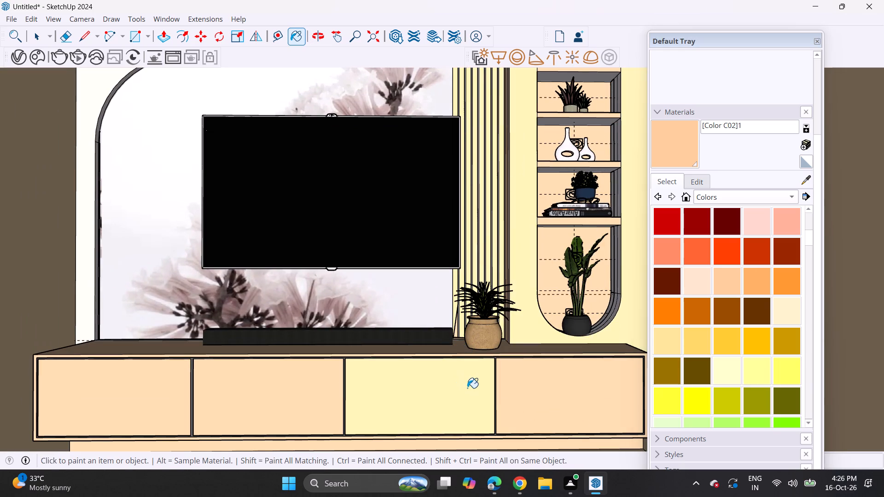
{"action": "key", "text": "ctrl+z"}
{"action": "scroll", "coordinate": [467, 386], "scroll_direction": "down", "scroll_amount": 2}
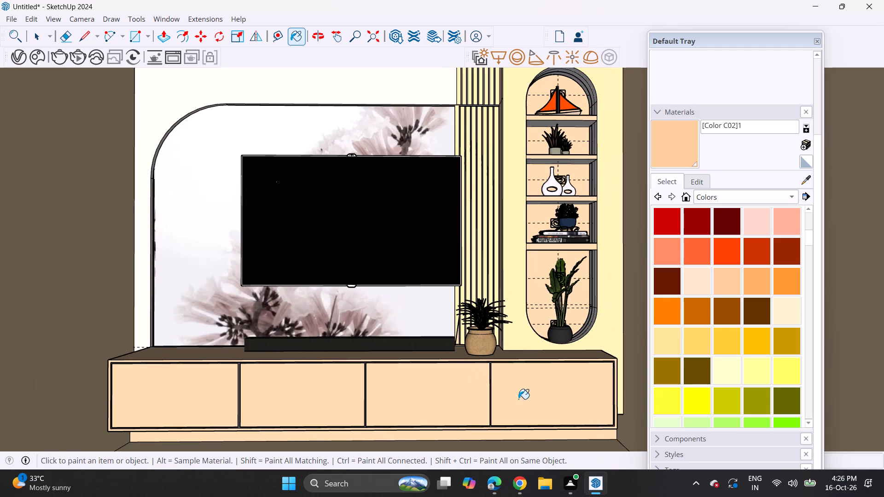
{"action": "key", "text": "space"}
Pick Color B01 from the Colors collection as the paint material.
{"action": "left_click", "coordinate": [756, 226]}
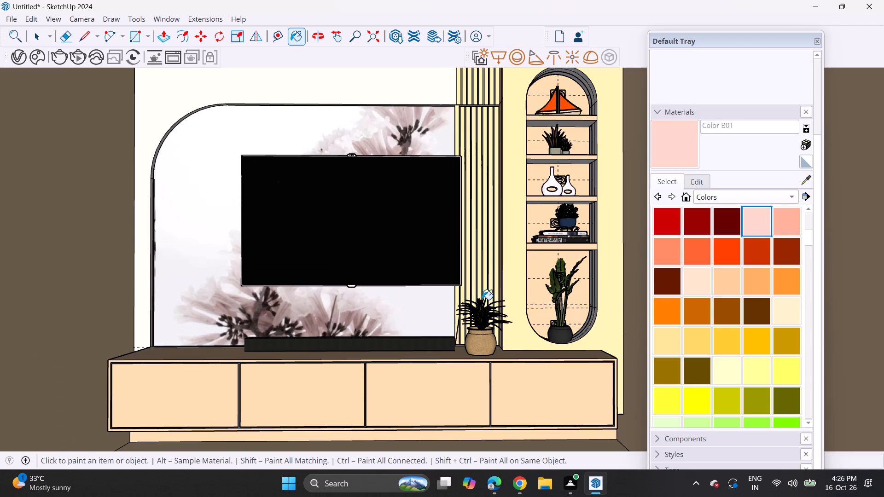
Open the V-Ray Frame Buffer window and minimise it.
{"action": "left_click_drag", "start_coordinate": [169, 49], "coordinate": [170, 54]}
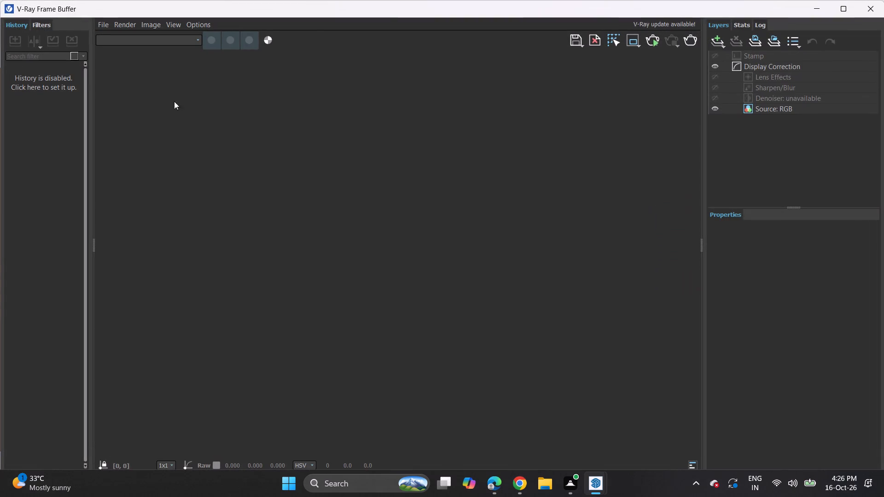
{"action": "left_click", "coordinate": [821, 11]}
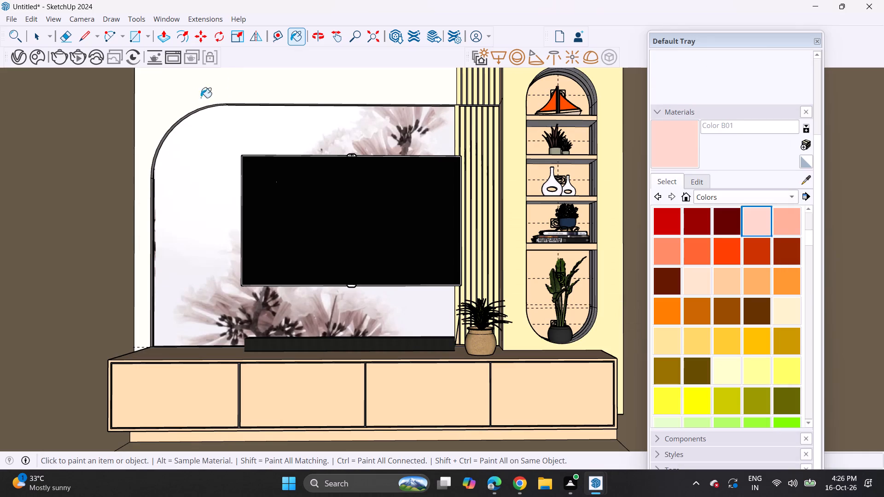
Paint the wall around the arched panel with Color B01, and repaint it with Color C01.
{"action": "left_click", "coordinate": [192, 99]}
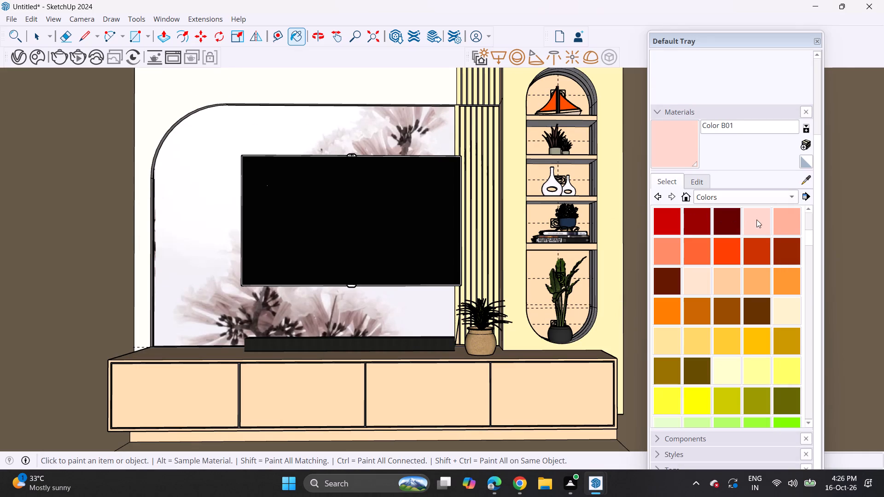
{"action": "left_click", "coordinate": [697, 283]}
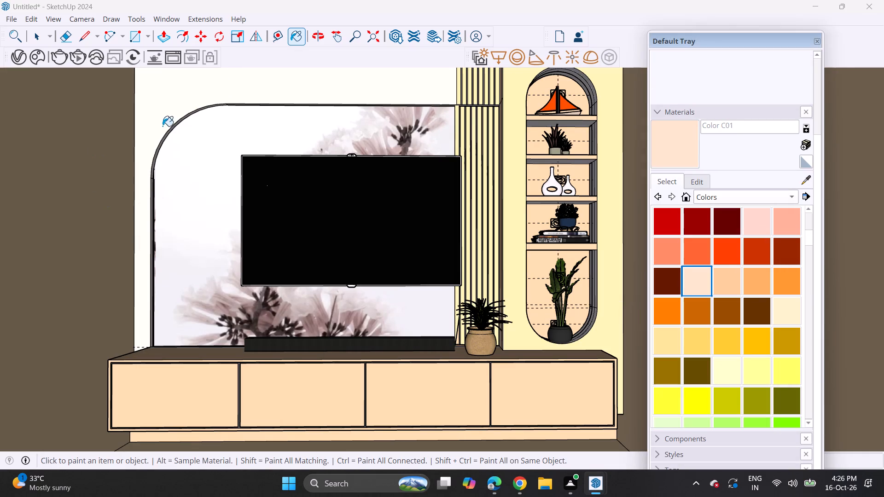
{"action": "left_click", "coordinate": [163, 120]}
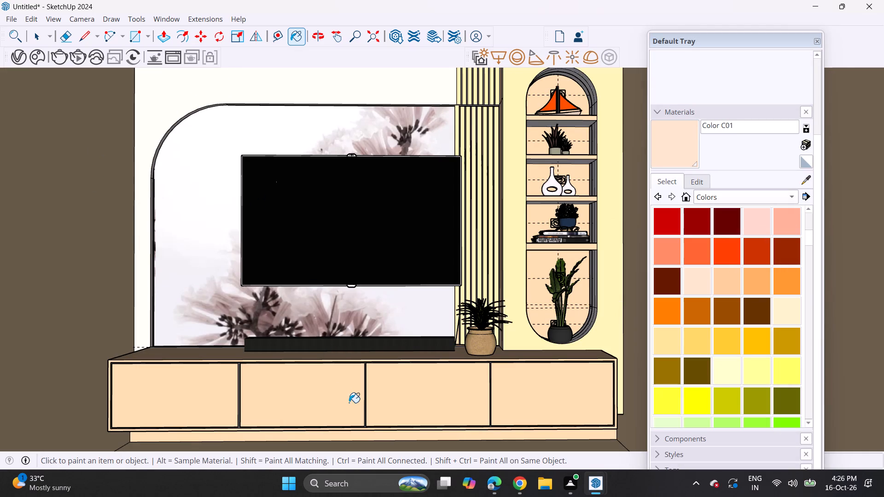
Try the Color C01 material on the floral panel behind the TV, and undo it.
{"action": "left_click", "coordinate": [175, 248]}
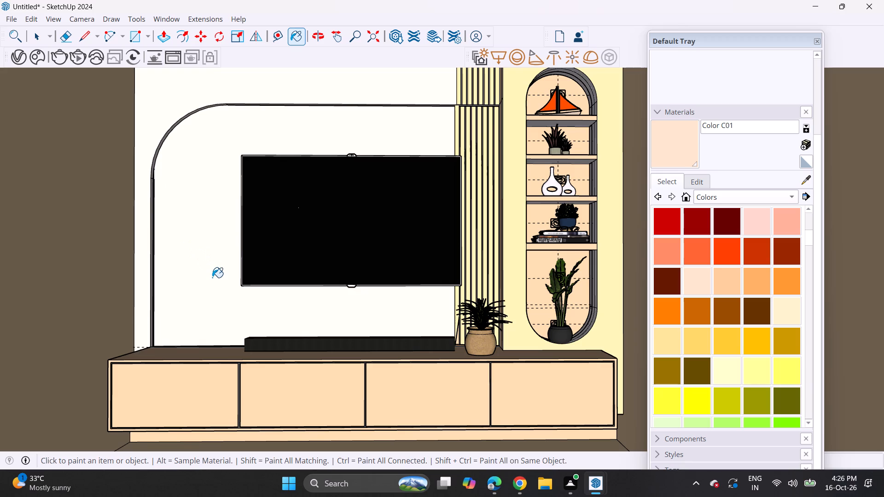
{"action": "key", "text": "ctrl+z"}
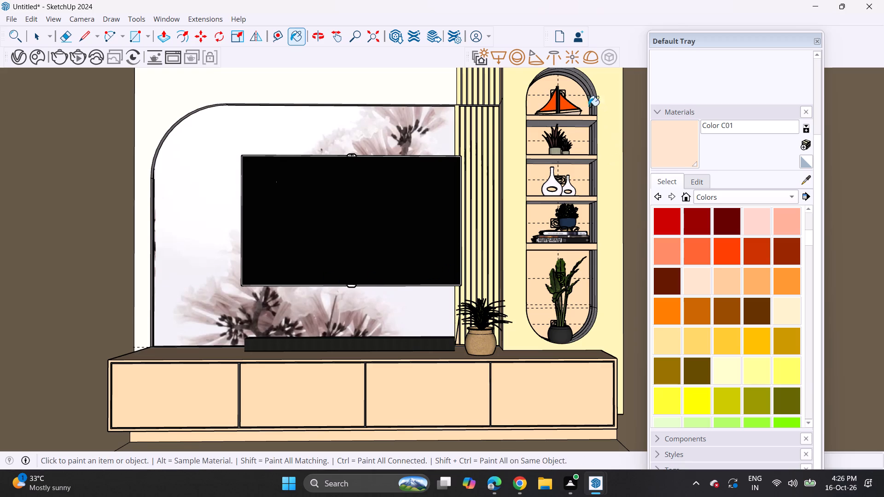
Open the render settings in the V-Ray Asset Editor and set the render quality to High.
{"action": "scroll", "coordinate": [407, 185], "scroll_direction": "down", "scroll_amount": 2}
{"action": "middle_click_drag", "start_coordinate": [405, 189], "coordinate": [441, 208], "text": "shift"}
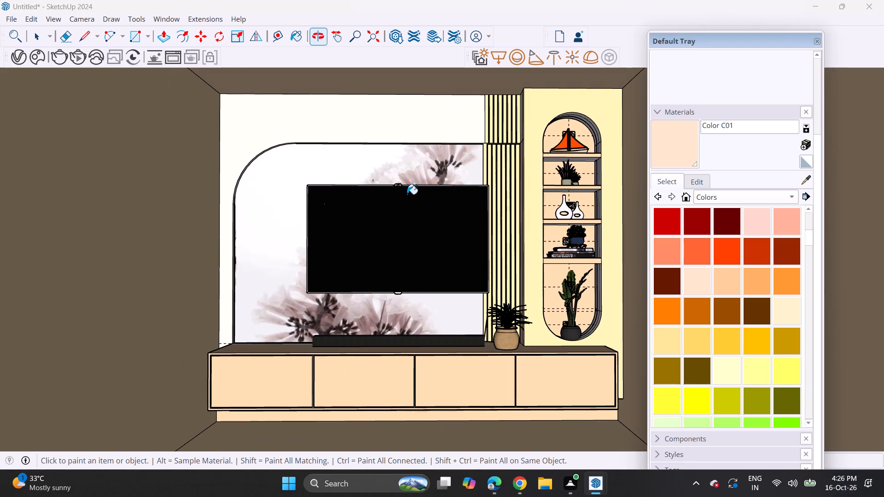
{"action": "left_click", "coordinate": [15, 60]}
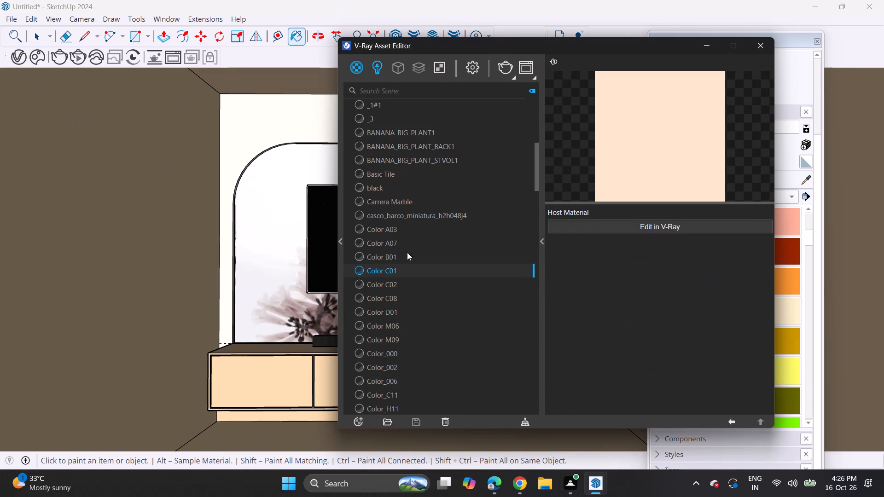
{"action": "left_click", "coordinate": [464, 65]}
{"action": "left_click", "coordinate": [506, 136]}
{"action": "left_click", "coordinate": [512, 137]}
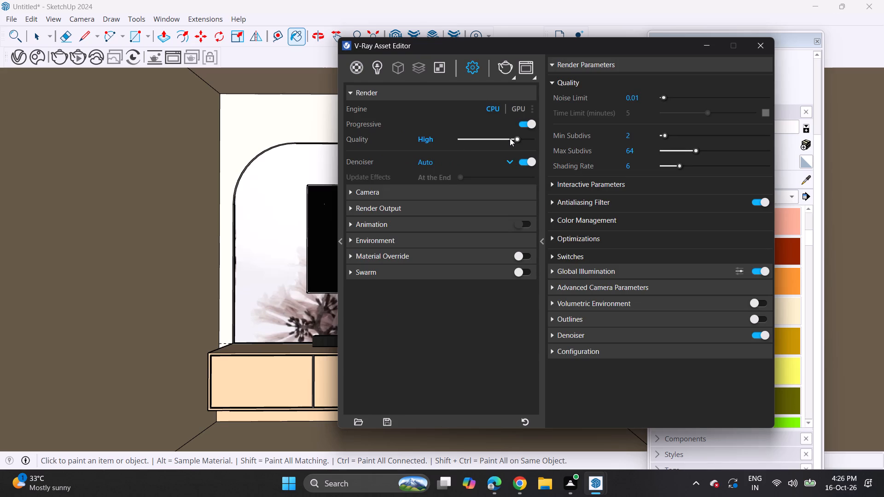
Enable the safe frame in the render output and set the aspect ratio to 4:3 - Picture.
{"action": "left_click", "coordinate": [444, 209]}
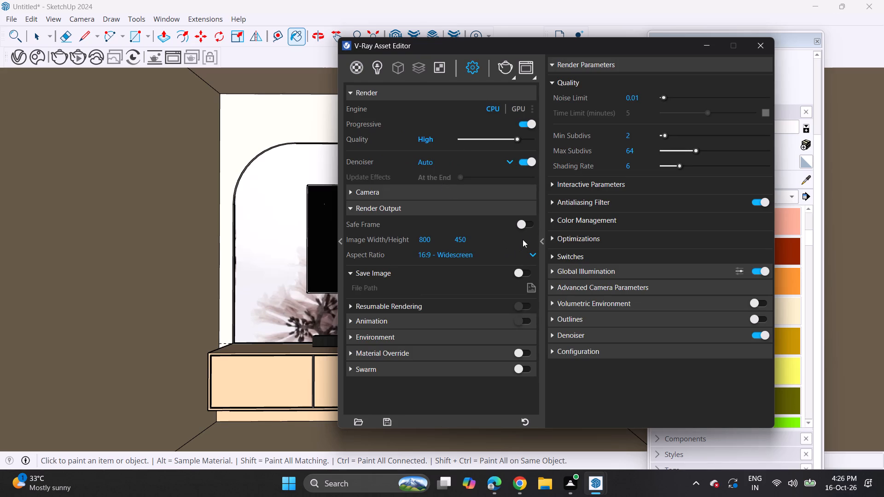
{"action": "left_click", "coordinate": [523, 224]}
{"action": "left_click", "coordinate": [489, 256]}
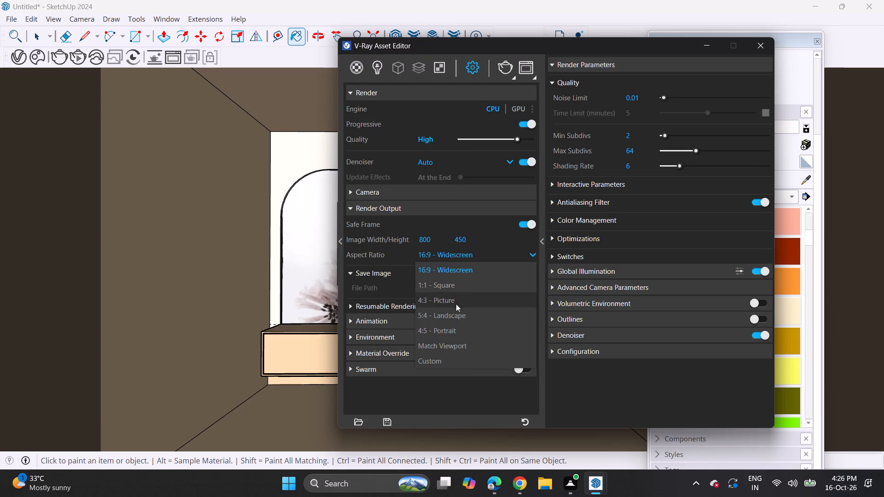
{"action": "left_click", "coordinate": [456, 304]}
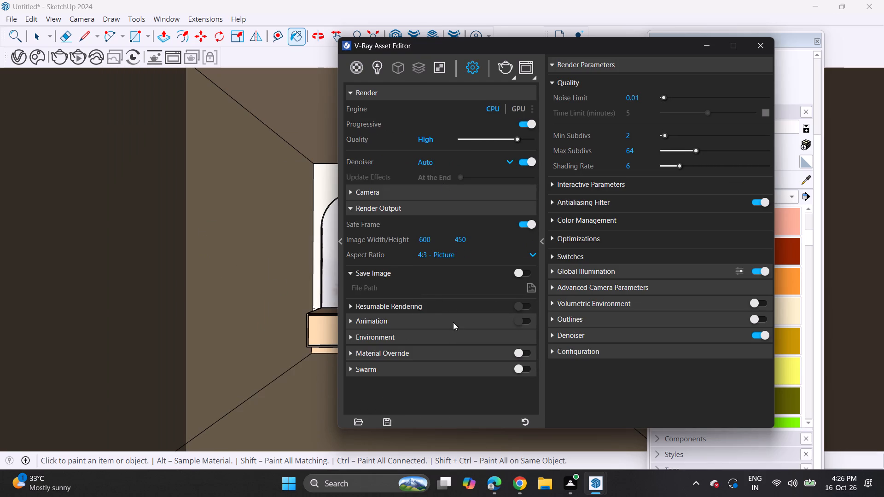
Set the global illumination's primary rays to Irradiance map (deprecated).
{"action": "left_click", "coordinate": [572, 278]}
{"action": "left_click", "coordinate": [574, 264]}
{"action": "left_click", "coordinate": [609, 275]}
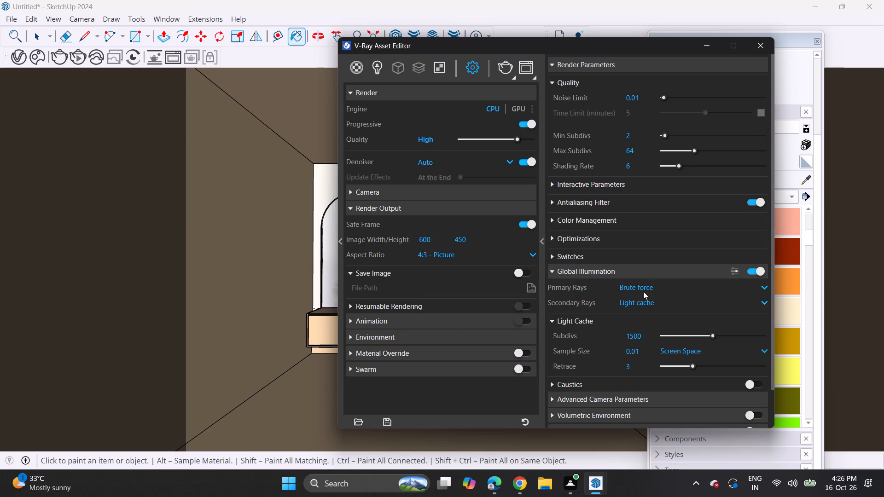
{"action": "left_click", "coordinate": [643, 291]}
{"action": "left_click", "coordinate": [640, 301]}
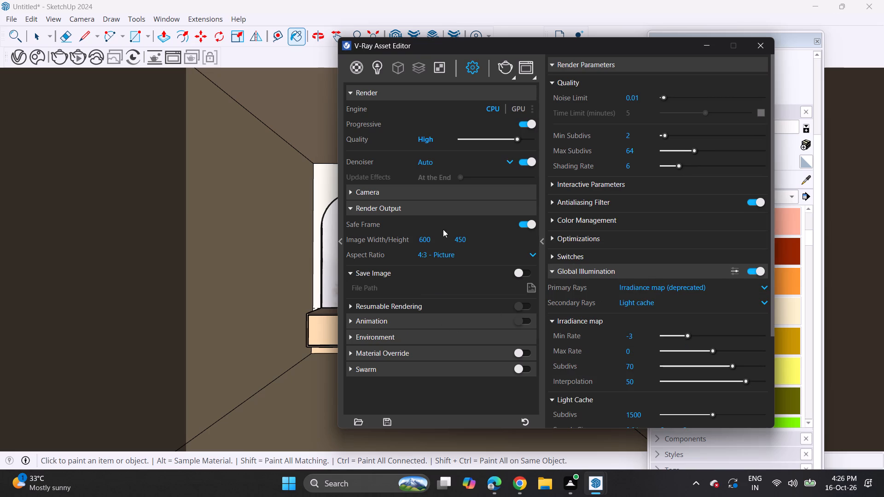
Set the V-Ray camera's exposure value (EV) to 14.
{"action": "left_click", "coordinate": [414, 199]}
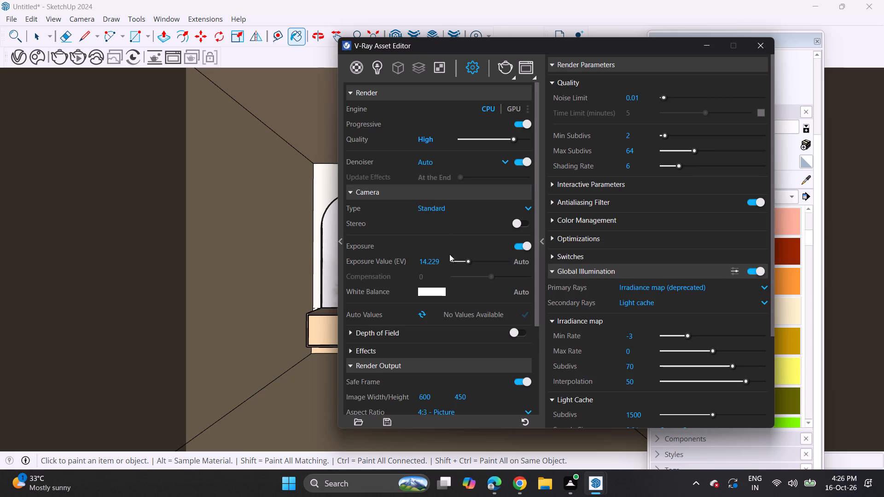
{"action": "left_click", "coordinate": [436, 260]}
{"action": "left_click", "coordinate": [442, 263]}
{"action": "key", "text": "BackSpace"}
{"action": "key", "text": "BackSpace"}
{"action": "key", "text": "BackSpace"}
{"action": "key", "text": "BackSpace"}
{"action": "key", "text": "Return"}
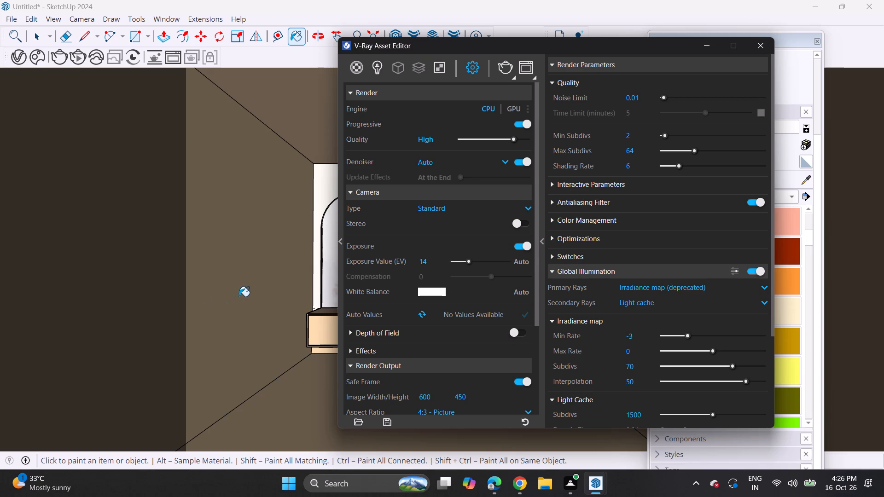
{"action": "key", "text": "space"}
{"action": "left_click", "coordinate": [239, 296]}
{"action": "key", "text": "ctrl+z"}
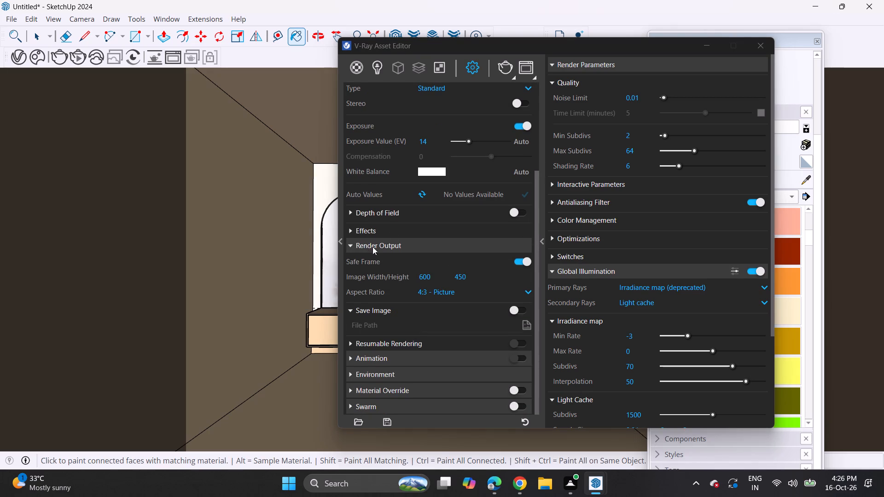
Close the V-Ray Asset Editor.
{"action": "left_click", "coordinate": [750, 46]}
Sample Color C02 from a TV cabinet drawer front and paint the arched display shelf's front face and inner niche sides with it.
{"action": "scroll", "coordinate": [389, 275], "scroll_direction": "up", "scroll_amount": 2}
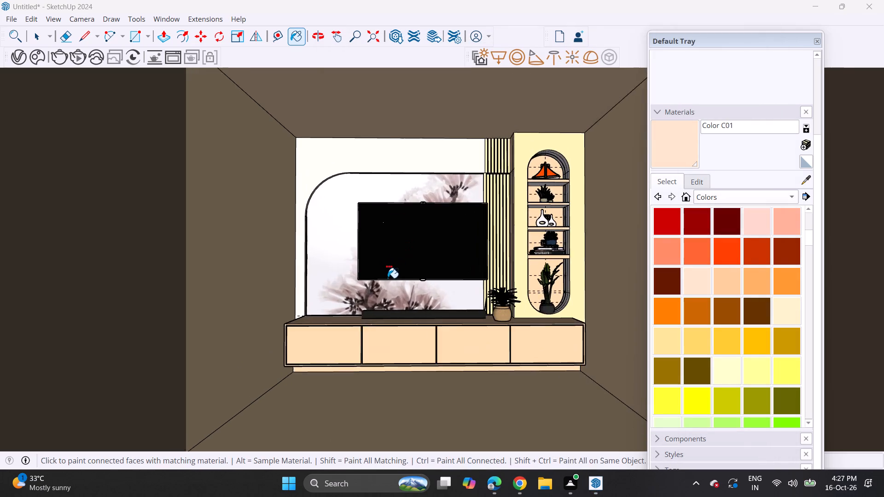
{"action": "scroll", "coordinate": [388, 278], "scroll_direction": "up", "scroll_amount": 1}
{"action": "middle_click_drag", "start_coordinate": [405, 298], "coordinate": [380, 297]}
{"action": "scroll", "coordinate": [405, 298], "scroll_direction": "up", "scroll_amount": 2}
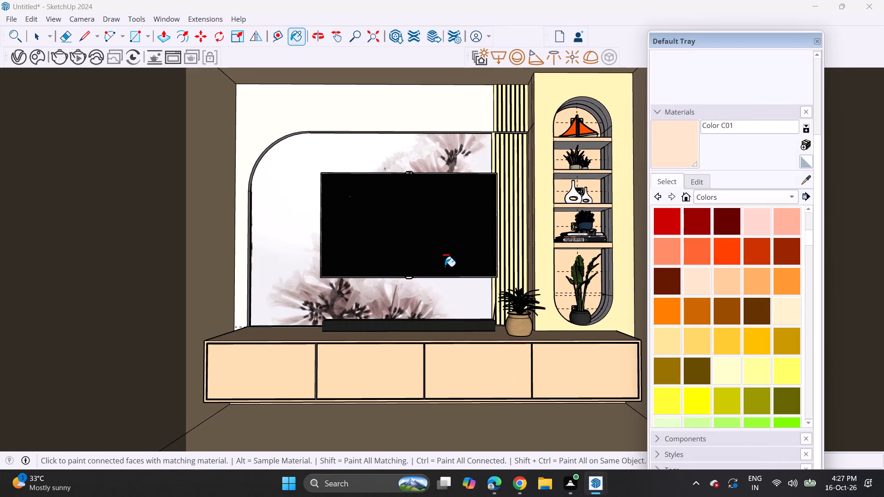
{"action": "scroll", "coordinate": [622, 228], "scroll_direction": "up", "scroll_amount": 1}
{"action": "left_click", "coordinate": [805, 179]}
{"action": "left_click", "coordinate": [579, 385]}
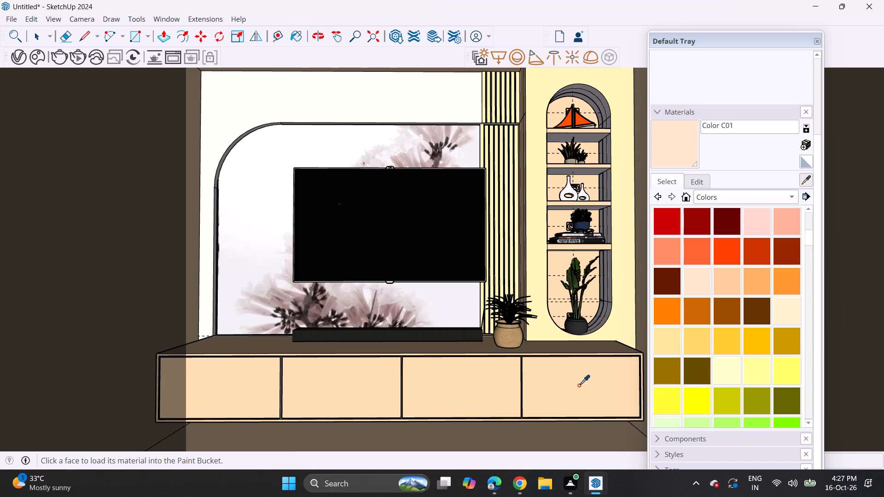
{"action": "left_click", "coordinate": [546, 306]}
{"action": "left_click", "coordinate": [600, 185]}
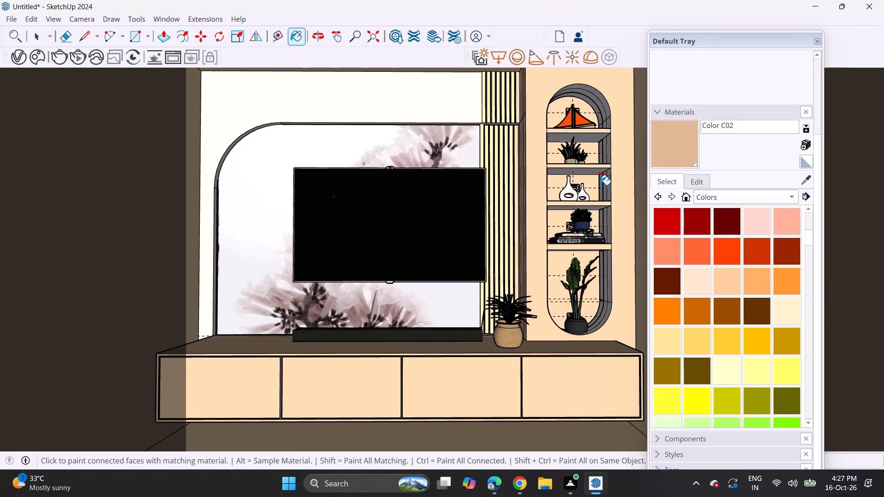
{"action": "left_click", "coordinate": [606, 179]}
{"action": "left_click", "coordinate": [603, 185]}
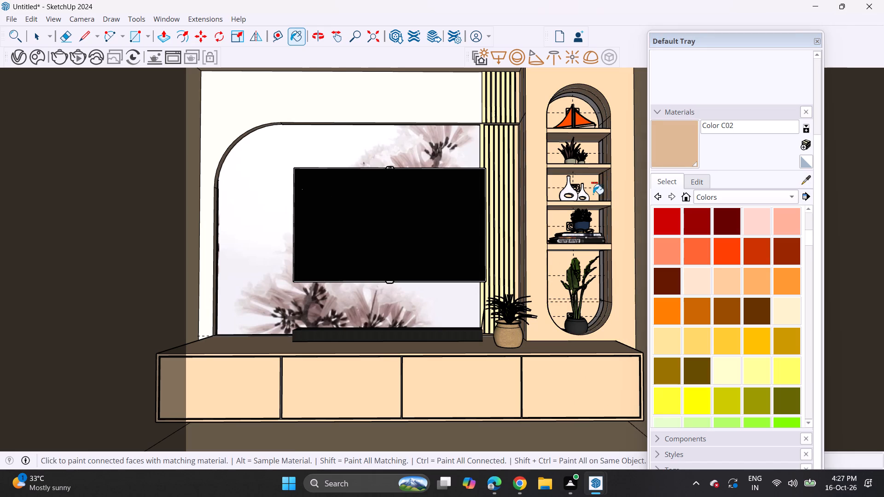
Paint the lower vertical slats beside the TV with the Color C02 material.
{"action": "left_click", "coordinate": [512, 197]}
{"action": "left_click", "coordinate": [508, 201]}
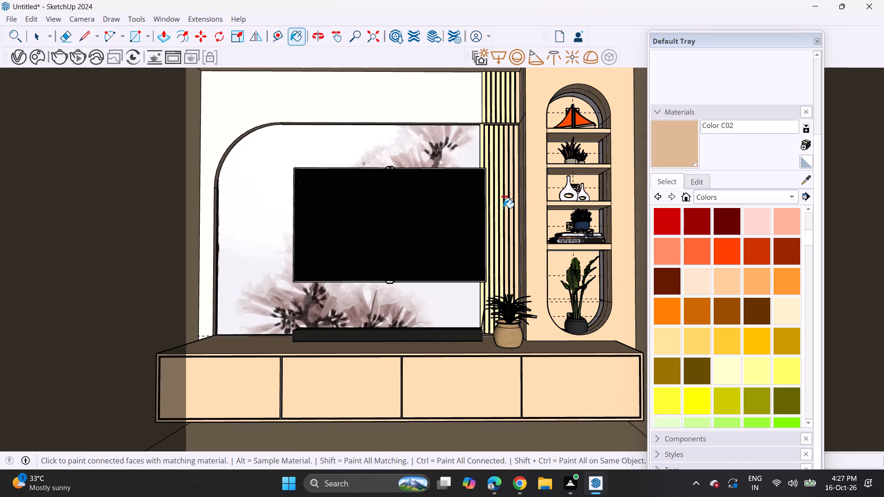
{"action": "left_click", "coordinate": [502, 207]}
{"action": "left_click", "coordinate": [497, 216]}
{"action": "left_click", "coordinate": [492, 221]}
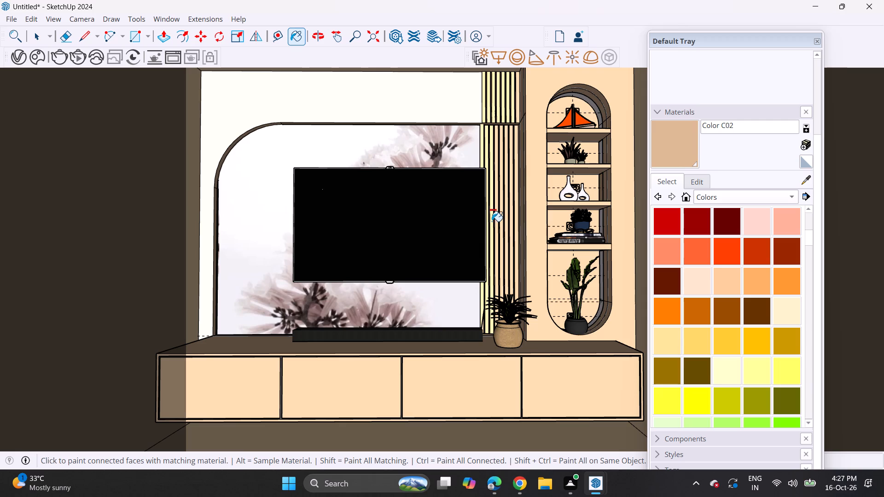
{"action": "left_click", "coordinate": [480, 299]}
{"action": "left_click", "coordinate": [488, 295]}
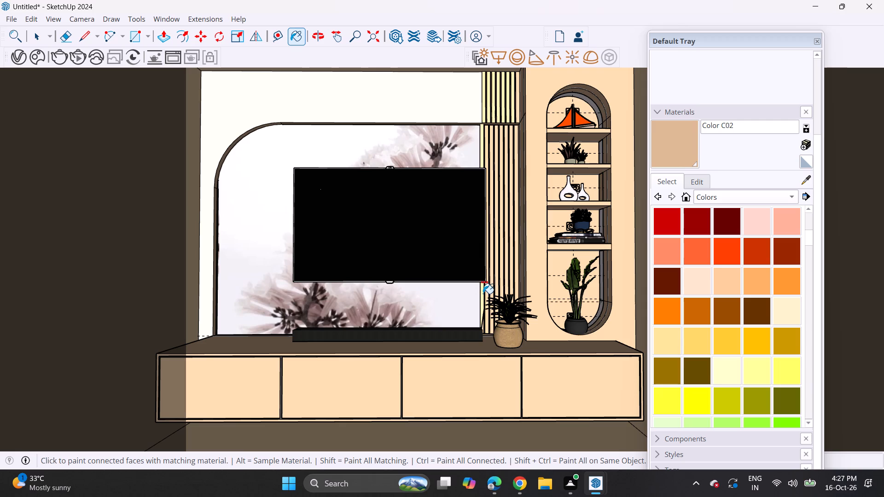
{"action": "left_click", "coordinate": [483, 293]}
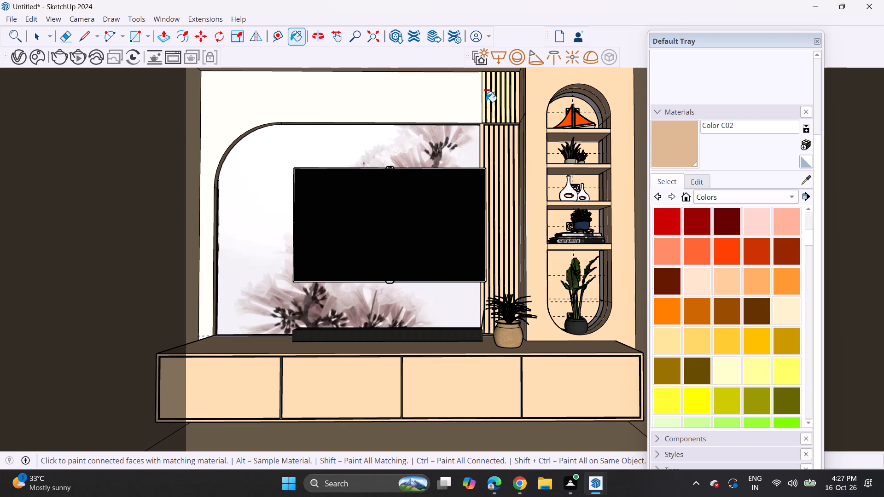
Paint the upper vertical slats above the arched panel's top line with the Color C02 material.
{"action": "left_click", "coordinate": [483, 103]}
{"action": "left_click", "coordinate": [490, 103]}
{"action": "left_click", "coordinate": [494, 101]}
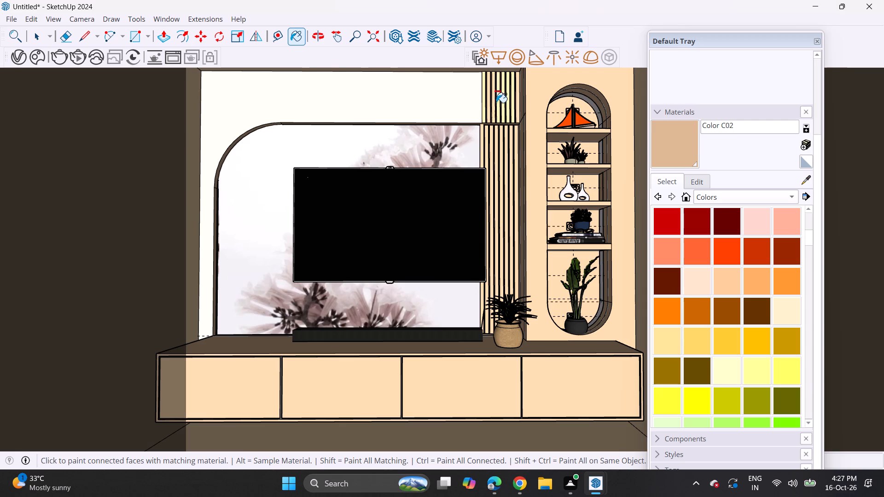
{"action": "left_click", "coordinate": [497, 102]}
{"action": "left_click", "coordinate": [500, 102]}
{"action": "left_click", "coordinate": [503, 102]}
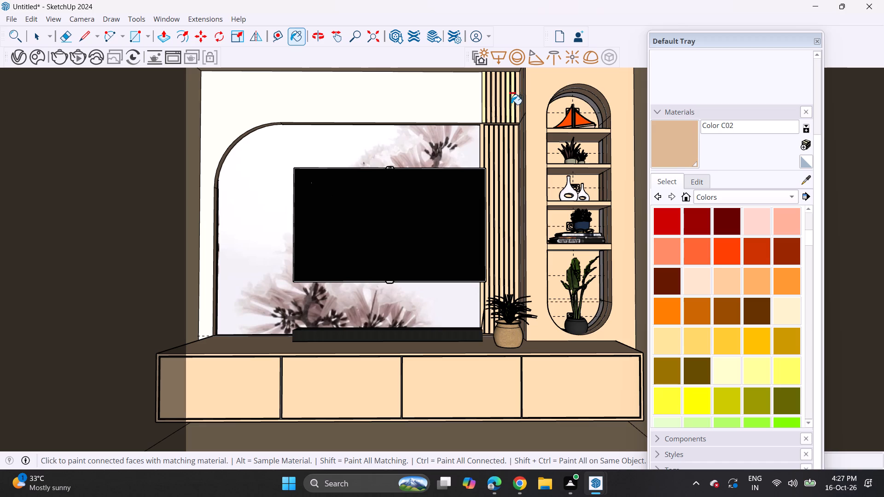
{"action": "left_click", "coordinate": [506, 103]}
{"action": "left_click", "coordinate": [513, 103]}
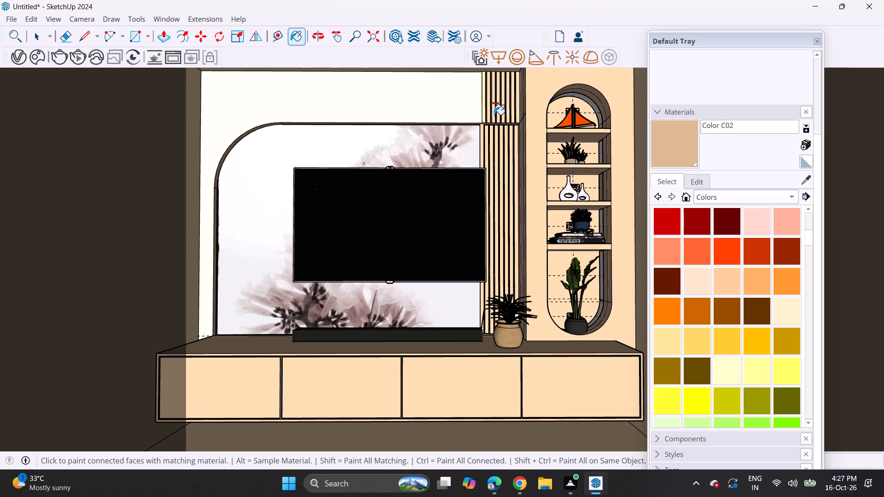
{"action": "left_click", "coordinate": [484, 115]}
Run a test V-Ray render of the TV wall, and close the Frame Buffer window.
{"action": "scroll", "coordinate": [483, 212], "scroll_direction": "down", "scroll_amount": 1}
{"action": "middle_click_drag", "start_coordinate": [483, 212], "coordinate": [491, 235], "text": "shift"}
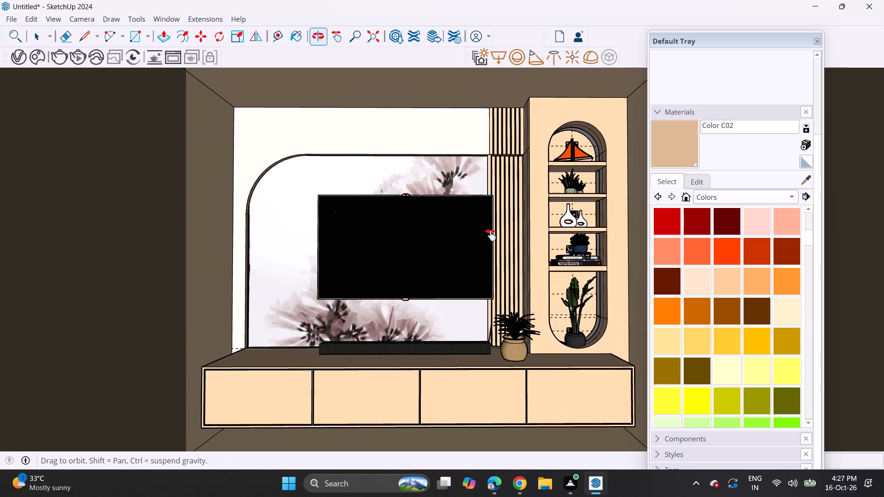
{"action": "middle_click_drag", "start_coordinate": [491, 235], "coordinate": [489, 227], "text": "shift"}
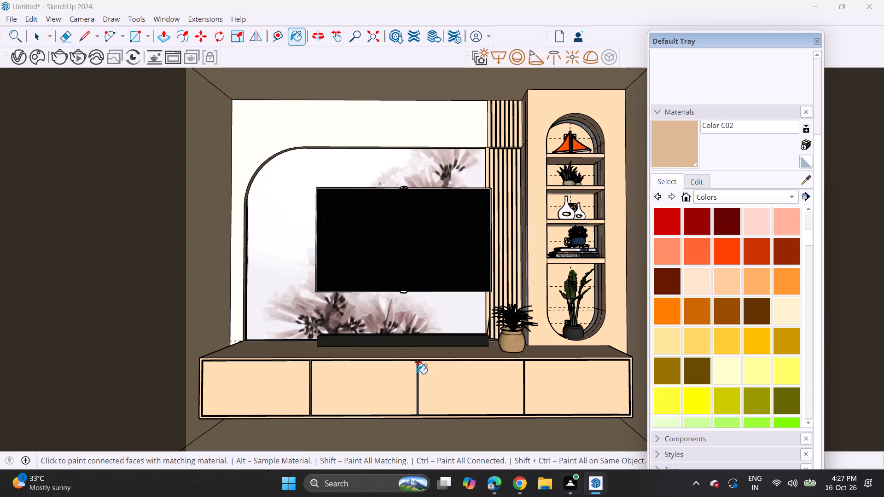
{"action": "left_click", "coordinate": [59, 51]}
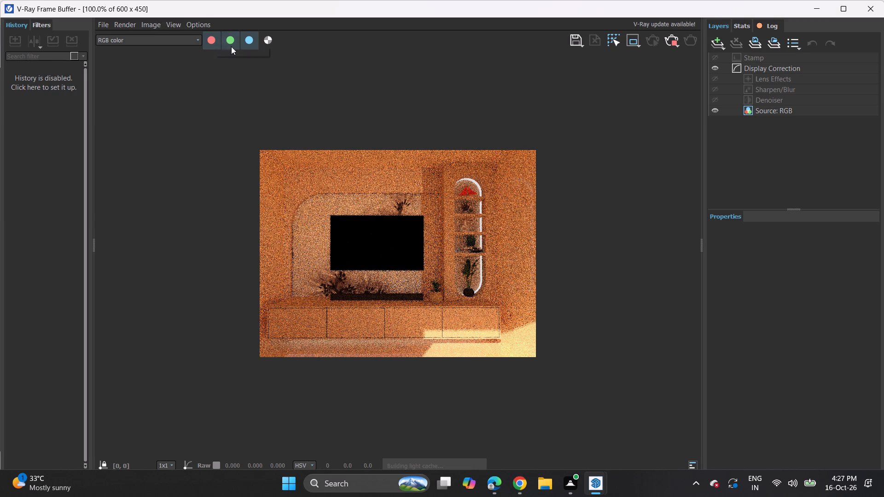
{"action": "left_click", "coordinate": [869, 9]}
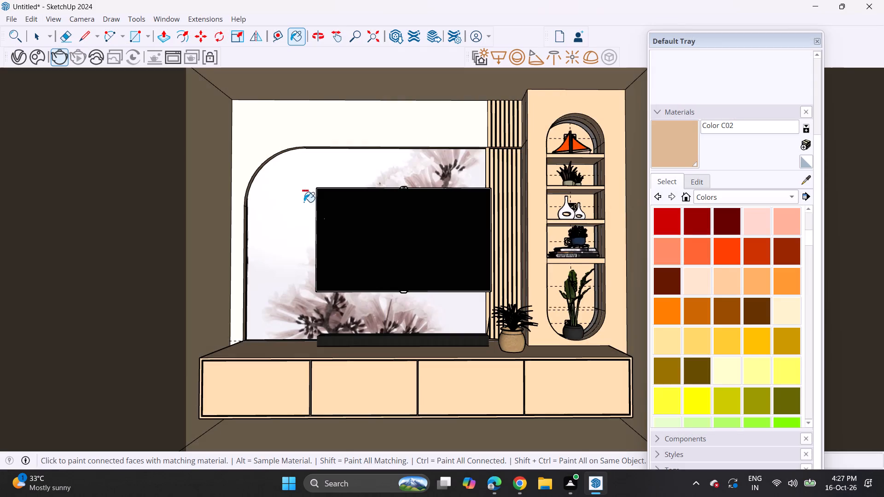
Group the narrow vertical strip face inside the arched panel's straight side edge and convert it into a V-Ray Mesh Light.
{"action": "scroll", "coordinate": [275, 209], "scroll_direction": "up", "scroll_amount": 11}
{"action": "scroll", "coordinate": [238, 246], "scroll_direction": "up", "scroll_amount": 5}
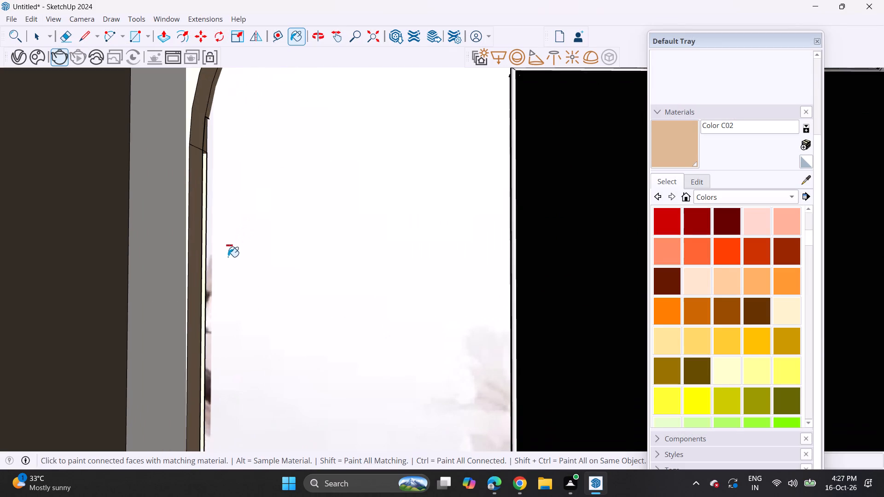
{"action": "key", "text": "space"}
{"action": "scroll", "coordinate": [211, 284], "scroll_direction": "up", "scroll_amount": 8}
{"action": "scroll", "coordinate": [208, 291], "scroll_direction": "down", "scroll_amount": 4}
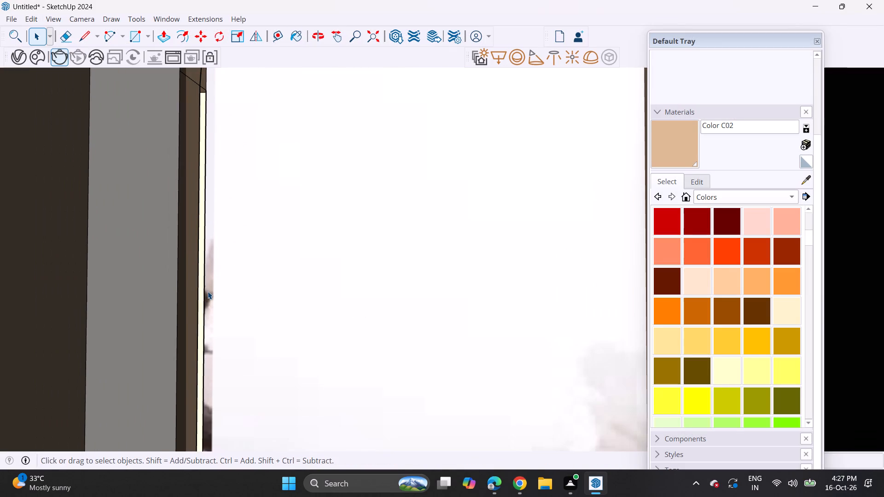
{"action": "left_click", "coordinate": [200, 300]}
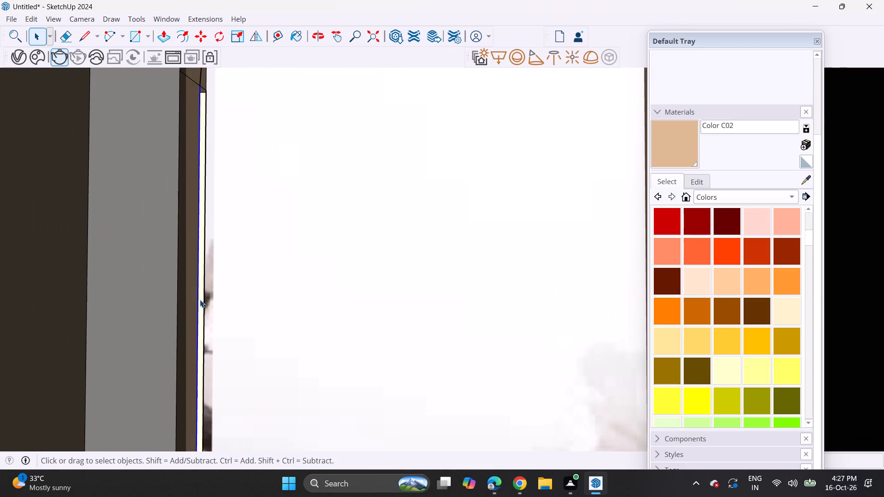
{"action": "scroll", "coordinate": [200, 300], "scroll_direction": "up", "scroll_amount": 2}
{"action": "scroll", "coordinate": [200, 300], "scroll_direction": "down", "scroll_amount": 10}
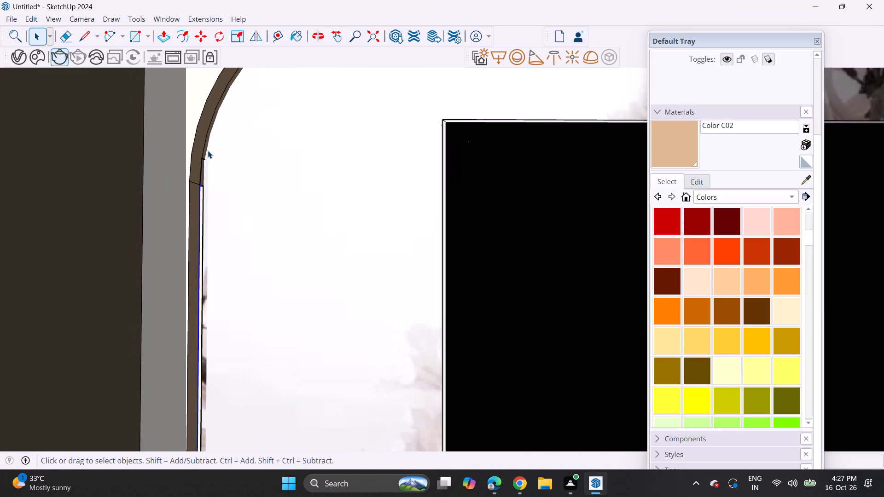
{"action": "middle_click_drag", "start_coordinate": [208, 150], "coordinate": [188, 186]}
{"action": "scroll", "coordinate": [227, 200], "scroll_direction": "up", "scroll_amount": 13}
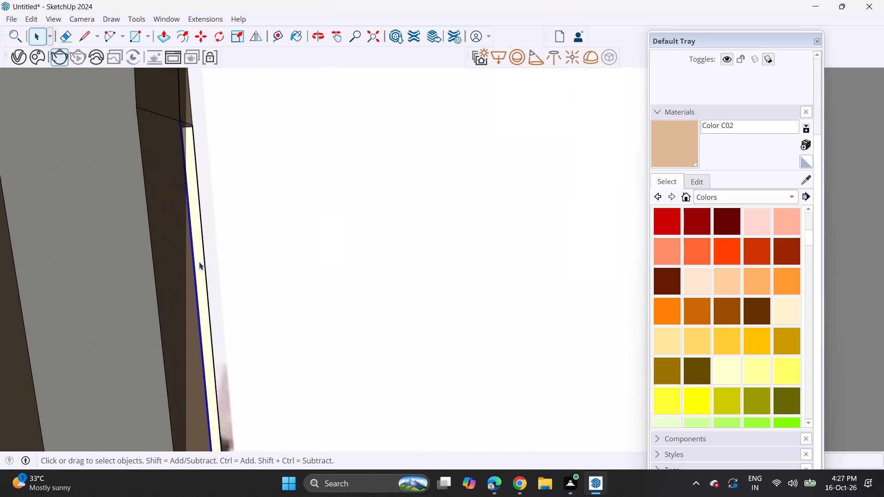
{"action": "left_click", "coordinate": [199, 262]}
{"action": "right_click", "coordinate": [199, 262]}
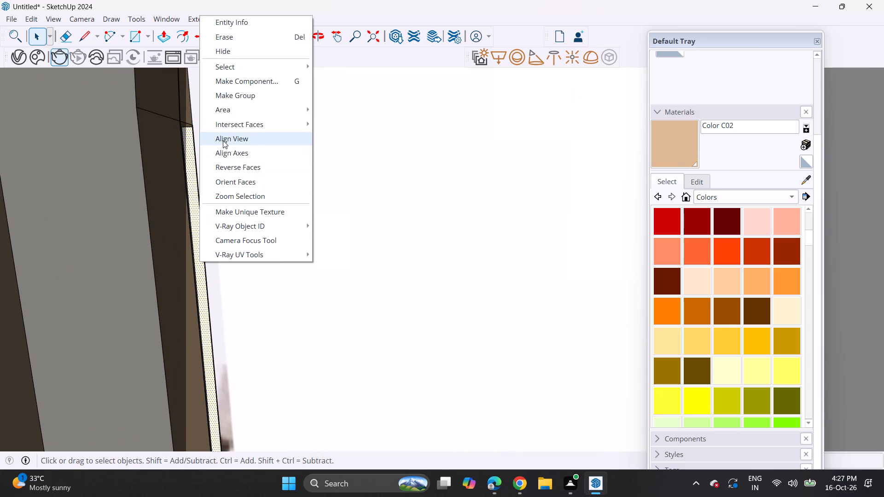
{"action": "left_click", "coordinate": [242, 100]}
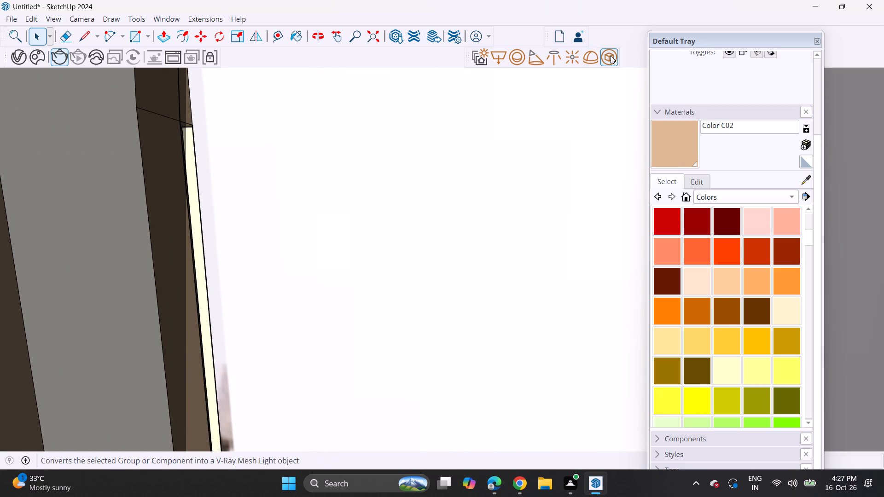
{"action": "left_click", "coordinate": [611, 56]}
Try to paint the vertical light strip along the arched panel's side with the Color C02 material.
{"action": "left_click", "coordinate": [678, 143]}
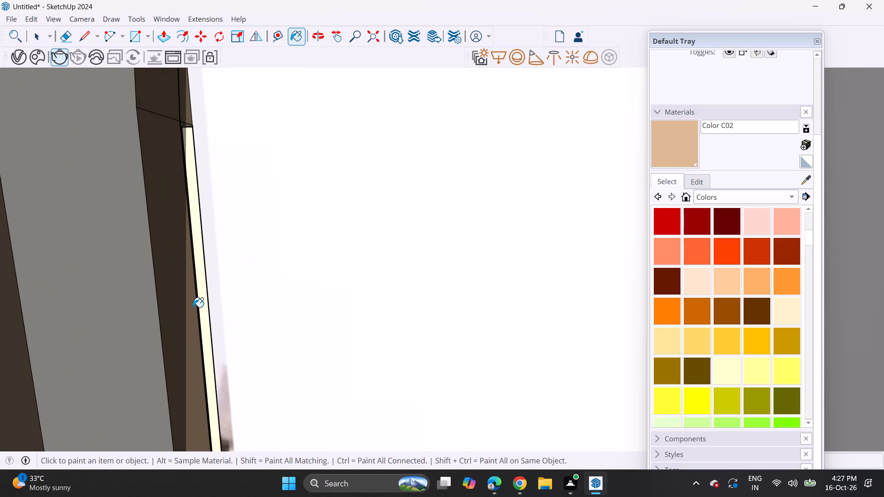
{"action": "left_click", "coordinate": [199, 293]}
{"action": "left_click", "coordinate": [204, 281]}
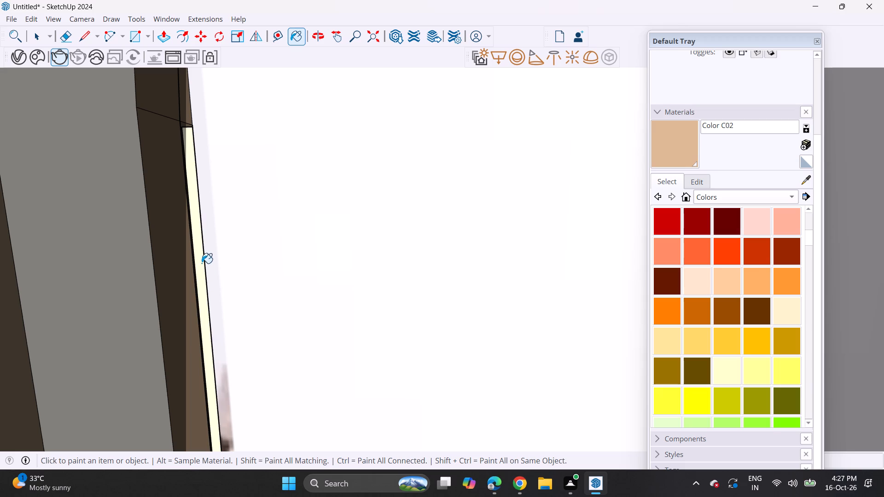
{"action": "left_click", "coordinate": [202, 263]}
Group the short strip face just above the vertical light strip, where the arch begins, and convert it into a V-Ray Mesh Light.
{"action": "scroll", "coordinate": [197, 71], "scroll_direction": "down", "scroll_amount": 3}
{"action": "middle_click_drag", "start_coordinate": [200, 73], "coordinate": [241, 196], "text": "shift"}
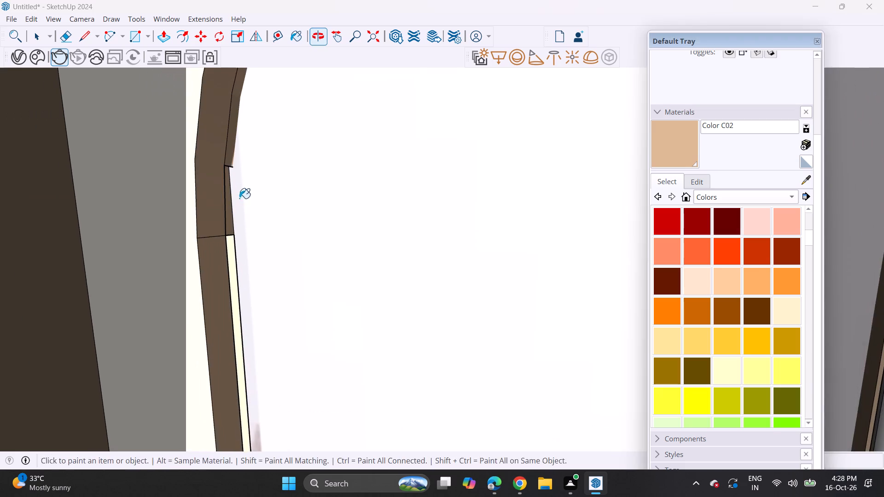
{"action": "middle_click_drag", "start_coordinate": [233, 195], "coordinate": [215, 196]}
{"action": "key", "text": "space"}
{"action": "scroll", "coordinate": [248, 198], "scroll_direction": "up", "scroll_amount": 2}
{"action": "left_click", "coordinate": [235, 203]}
{"action": "right_click", "coordinate": [235, 203]}
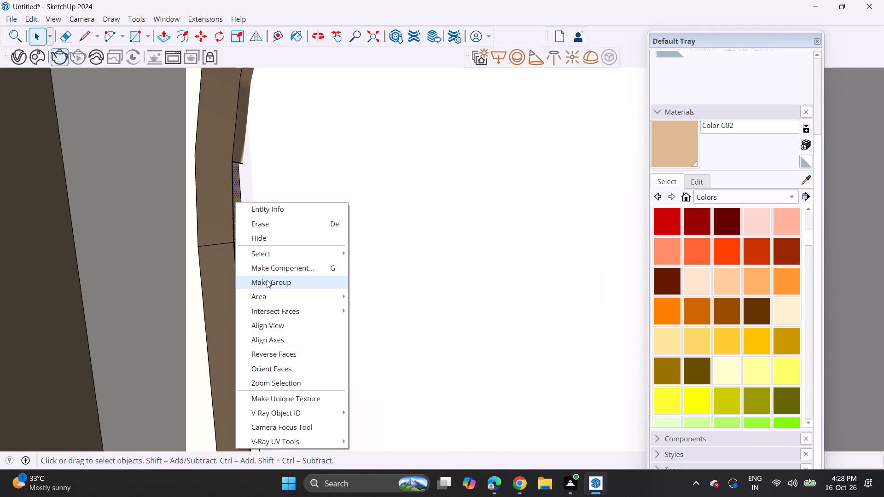
{"action": "left_click", "coordinate": [267, 280]}
{"action": "left_click", "coordinate": [616, 52]}
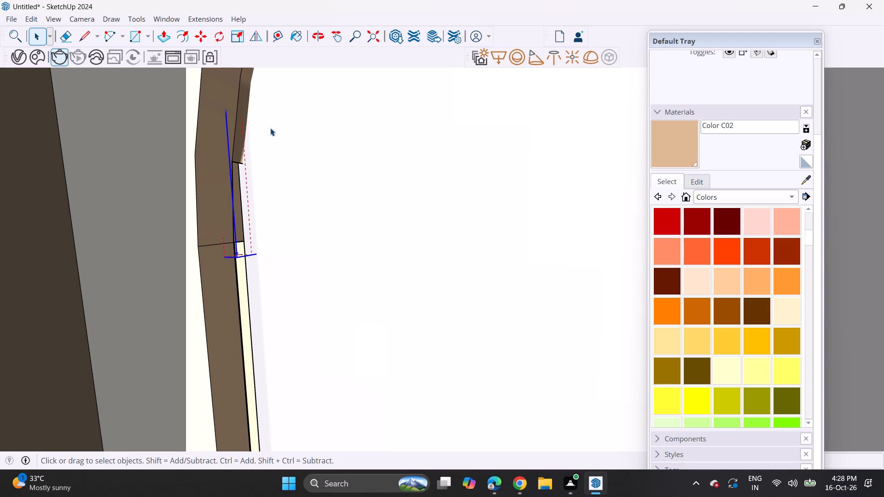
Group the curved inner face of the arched frame and convert it into a V-Ray Mesh Light.
{"action": "left_click", "coordinate": [245, 107]}
{"action": "scroll", "coordinate": [244, 112], "scroll_direction": "down", "scroll_amount": 3}
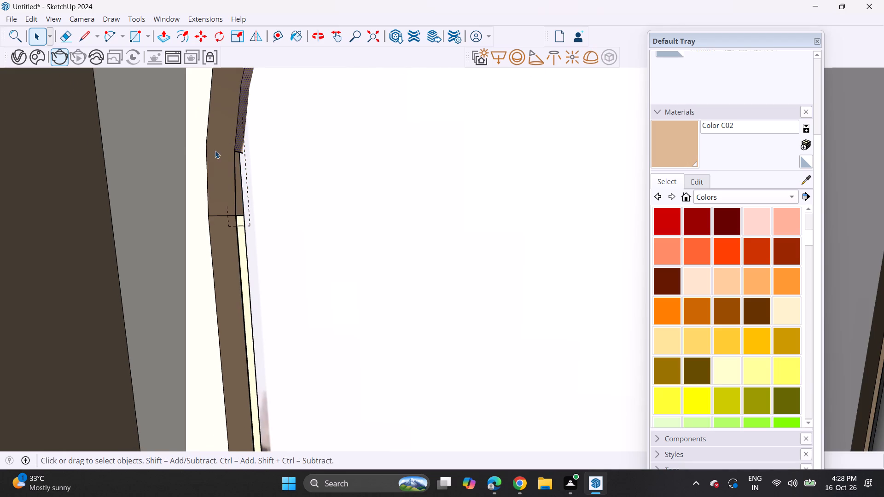
{"action": "right_click", "coordinate": [246, 103]}
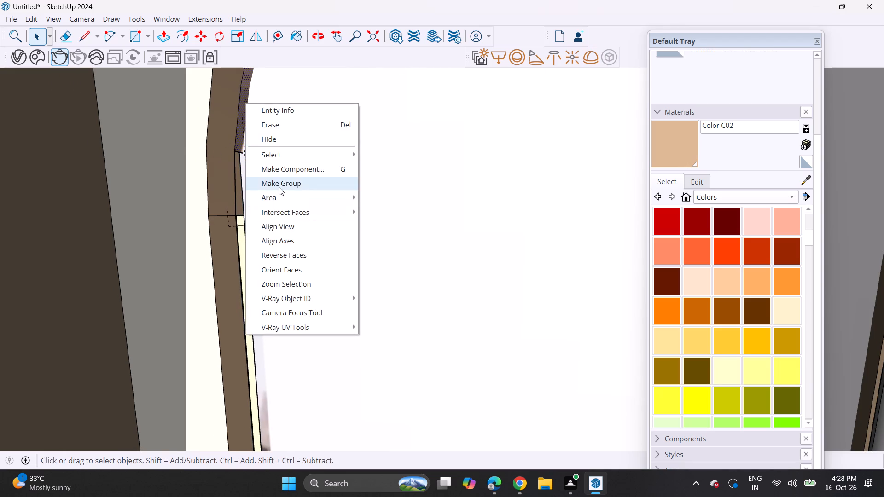
{"action": "left_click", "coordinate": [279, 187]}
{"action": "left_click", "coordinate": [609, 58]}
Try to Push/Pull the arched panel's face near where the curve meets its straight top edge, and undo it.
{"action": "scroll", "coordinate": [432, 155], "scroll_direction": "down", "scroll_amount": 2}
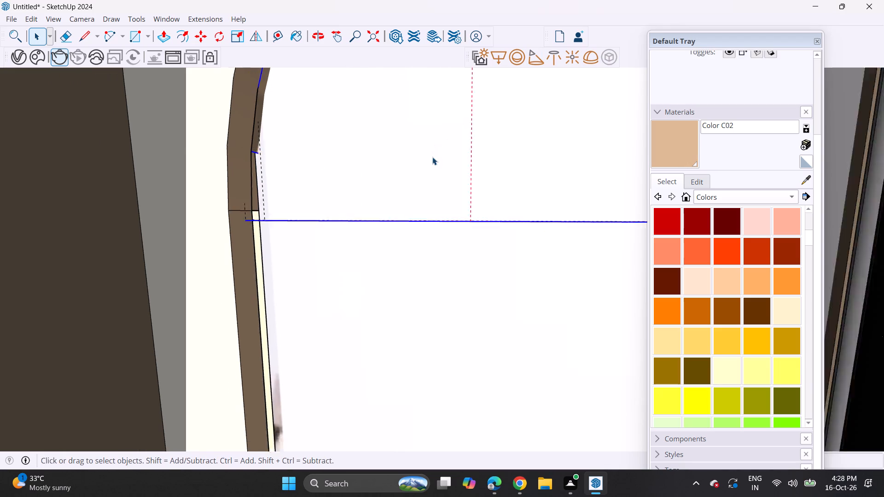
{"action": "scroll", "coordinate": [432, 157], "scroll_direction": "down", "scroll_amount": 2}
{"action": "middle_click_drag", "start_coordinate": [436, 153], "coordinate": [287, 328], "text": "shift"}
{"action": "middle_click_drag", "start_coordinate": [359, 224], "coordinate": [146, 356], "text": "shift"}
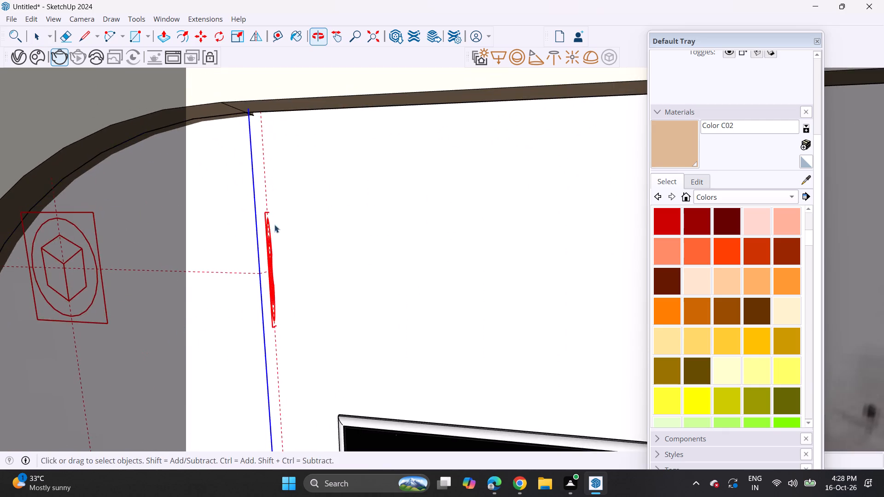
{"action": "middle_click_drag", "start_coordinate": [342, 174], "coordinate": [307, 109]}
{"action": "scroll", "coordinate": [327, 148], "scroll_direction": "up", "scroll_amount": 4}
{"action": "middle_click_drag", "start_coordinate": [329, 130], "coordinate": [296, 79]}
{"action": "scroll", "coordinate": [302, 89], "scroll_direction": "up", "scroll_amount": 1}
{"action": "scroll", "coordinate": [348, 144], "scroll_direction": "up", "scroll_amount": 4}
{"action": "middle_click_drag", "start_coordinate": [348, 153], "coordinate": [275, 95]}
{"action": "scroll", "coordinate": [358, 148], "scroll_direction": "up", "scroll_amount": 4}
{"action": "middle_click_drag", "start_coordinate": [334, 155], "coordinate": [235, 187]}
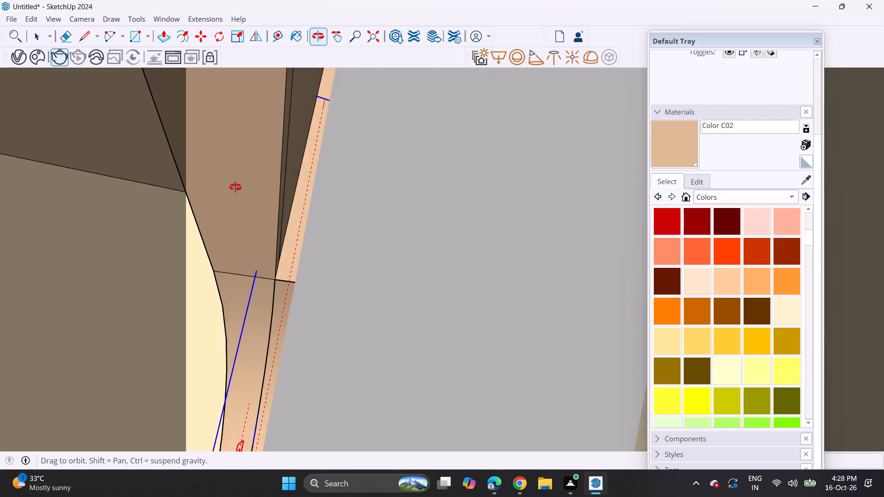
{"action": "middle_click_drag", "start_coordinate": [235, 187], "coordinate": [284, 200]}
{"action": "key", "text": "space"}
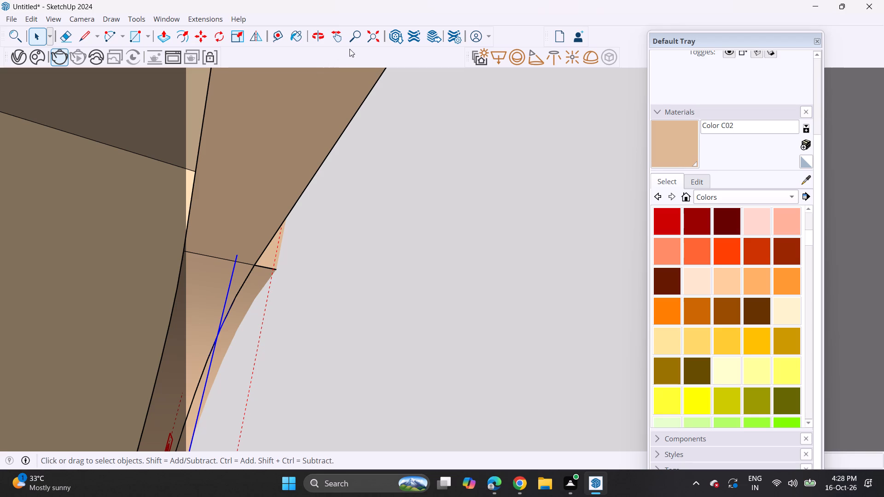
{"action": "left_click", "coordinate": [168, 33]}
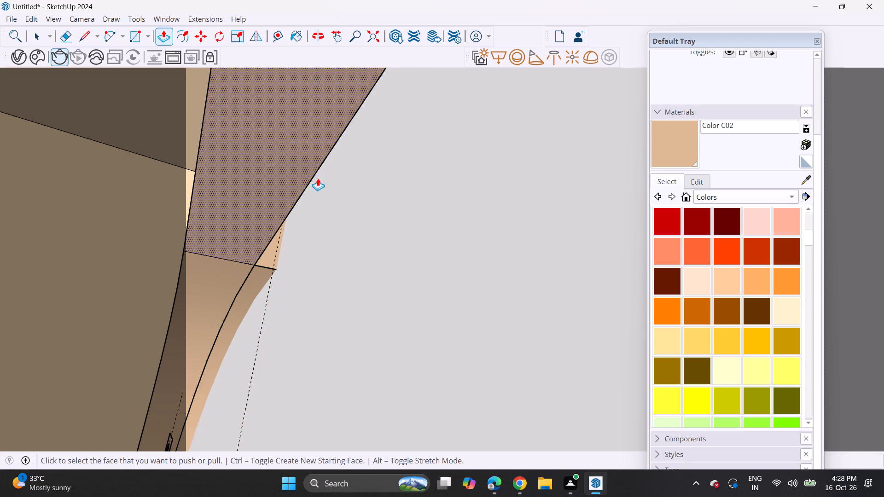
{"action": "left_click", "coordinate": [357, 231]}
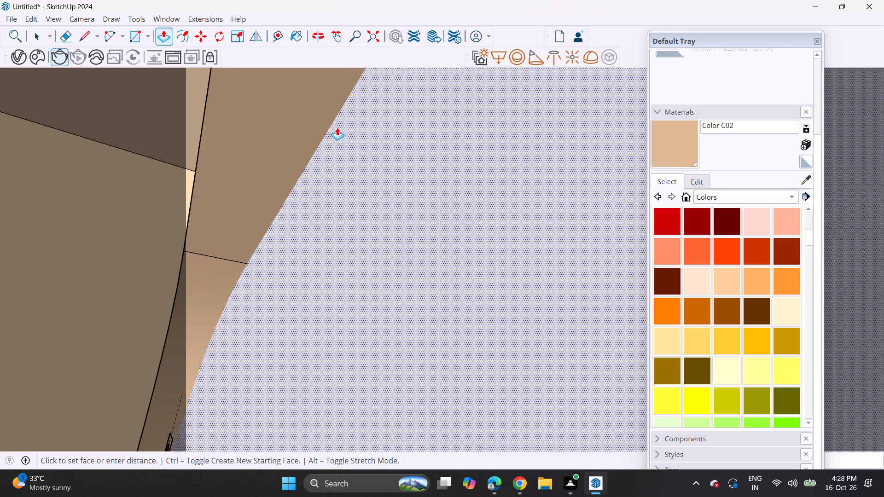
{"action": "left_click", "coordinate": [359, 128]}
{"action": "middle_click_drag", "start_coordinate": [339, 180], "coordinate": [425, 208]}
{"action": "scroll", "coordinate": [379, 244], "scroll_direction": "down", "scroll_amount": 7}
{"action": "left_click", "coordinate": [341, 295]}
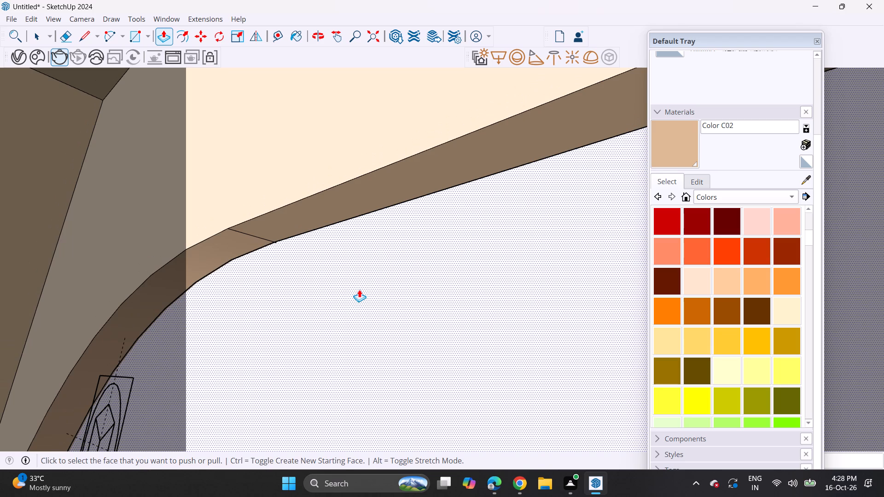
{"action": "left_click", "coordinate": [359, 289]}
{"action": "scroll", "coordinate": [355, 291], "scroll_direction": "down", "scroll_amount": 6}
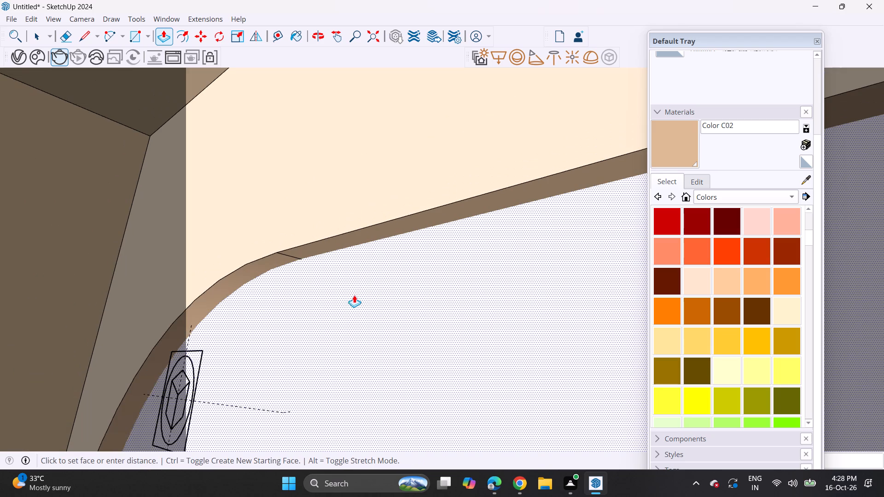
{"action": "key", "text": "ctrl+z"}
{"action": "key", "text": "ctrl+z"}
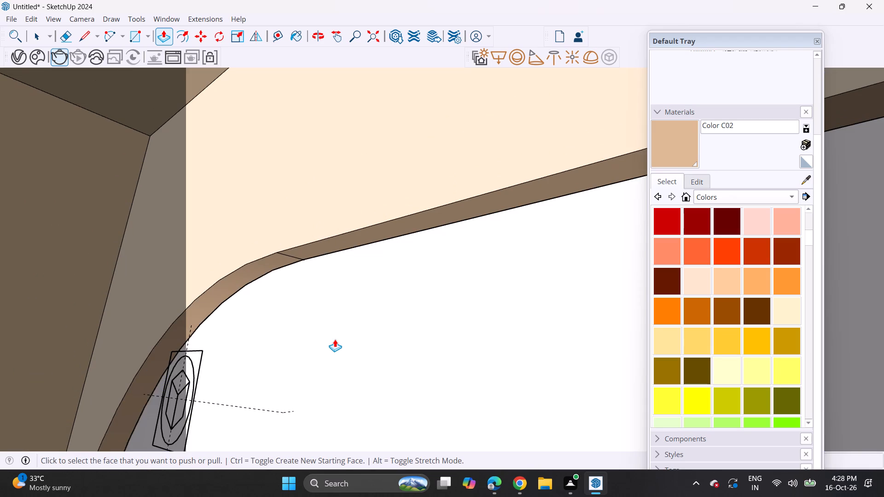
Push/Pull the small strip end where the arch curve ends, extending it along the frame's top edge to the first vertical slat.
{"action": "middle_click_drag", "start_coordinate": [375, 289], "coordinate": [210, 265]}
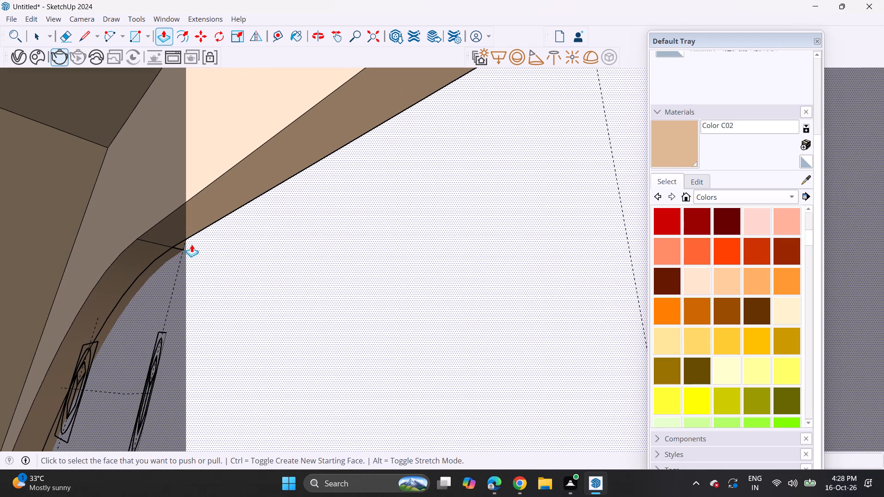
{"action": "left_click", "coordinate": [185, 242]}
{"action": "scroll", "coordinate": [305, 188], "scroll_direction": "down", "scroll_amount": 7}
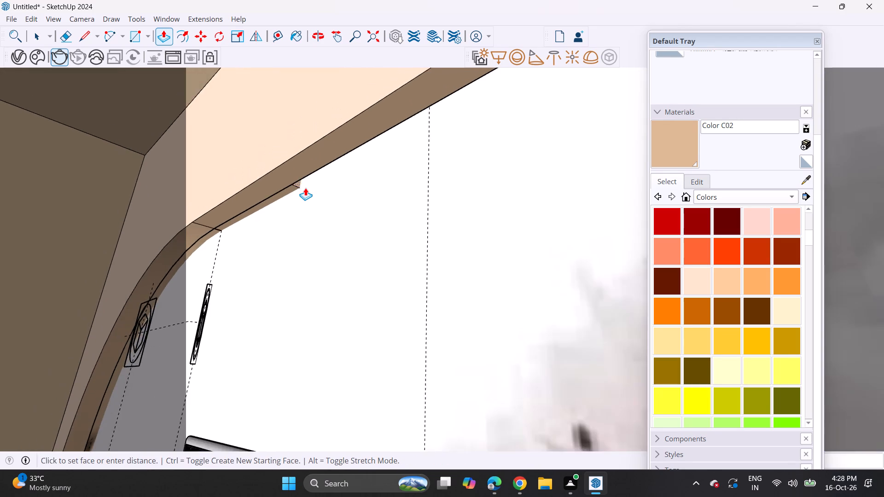
{"action": "middle_click_drag", "start_coordinate": [315, 185], "coordinate": [32, 250], "text": "shift"}
{"action": "middle_click_drag", "start_coordinate": [254, 92], "coordinate": [213, 322], "text": "shift"}
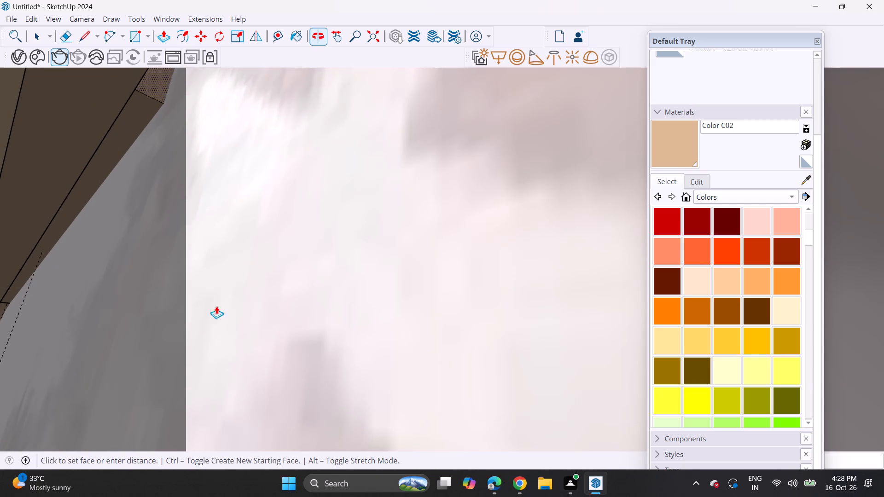
{"action": "scroll", "coordinate": [346, 160], "scroll_direction": "down", "scroll_amount": 15}
{"action": "middle_click_drag", "start_coordinate": [343, 155], "coordinate": [472, 161]}
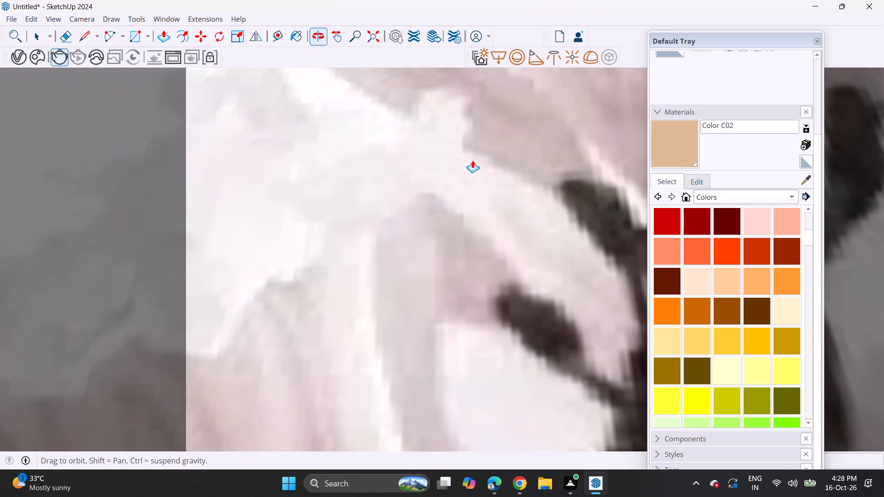
{"action": "middle_click_drag", "start_coordinate": [458, 167], "coordinate": [151, 341], "text": "shift"}
{"action": "middle_click_drag", "start_coordinate": [575, 161], "coordinate": [0, 300]}
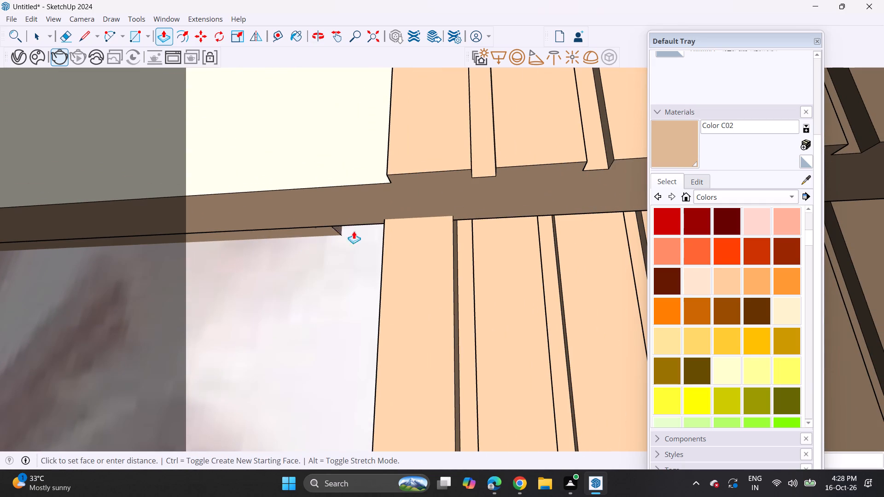
{"action": "left_click", "coordinate": [390, 226]}
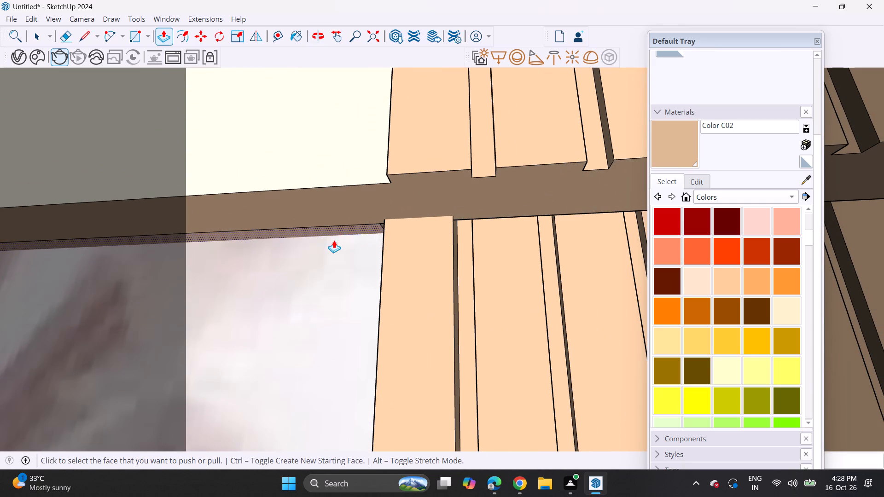
Group the underside face of the strip along the arched panel's top edge and convert it into a V-Ray Mesh Light.
{"action": "scroll", "coordinate": [334, 240], "scroll_direction": "up", "scroll_amount": 3}
{"action": "scroll", "coordinate": [392, 230], "scroll_direction": "up", "scroll_amount": 2}
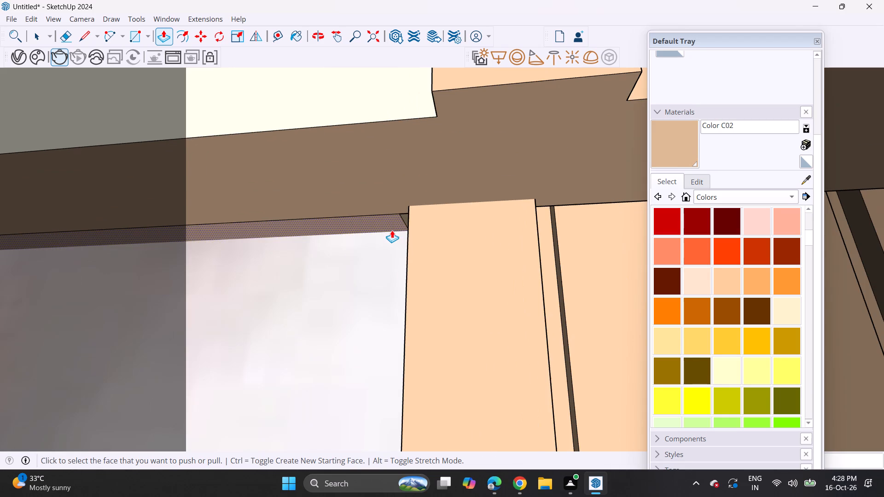
{"action": "left_click", "coordinate": [390, 221]}
{"action": "key", "text": "space"}
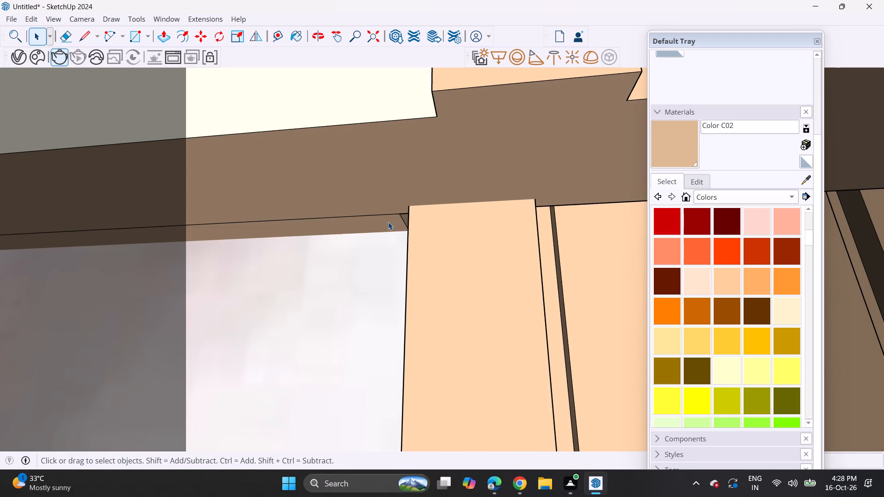
{"action": "left_click", "coordinate": [388, 223]}
{"action": "right_click", "coordinate": [388, 223]}
{"action": "left_click", "coordinate": [412, 308]}
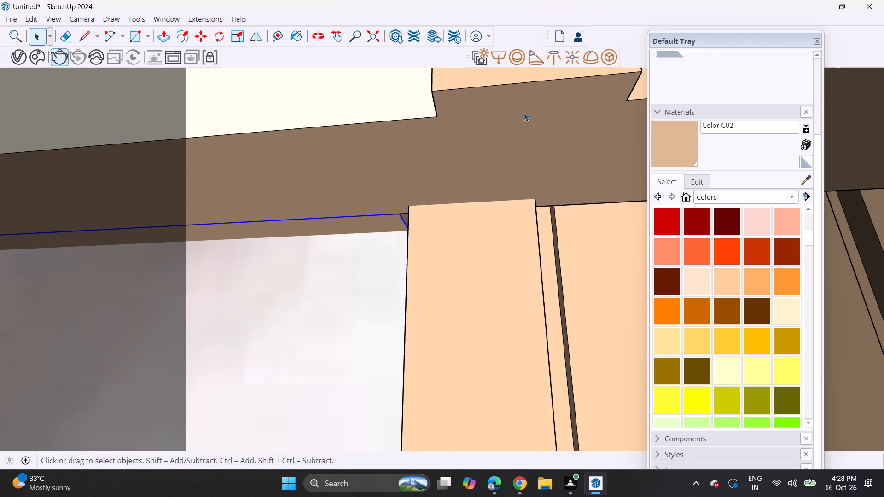
{"action": "left_click", "coordinate": [607, 57]}
{"action": "scroll", "coordinate": [464, 190], "scroll_direction": "down", "scroll_amount": 6}
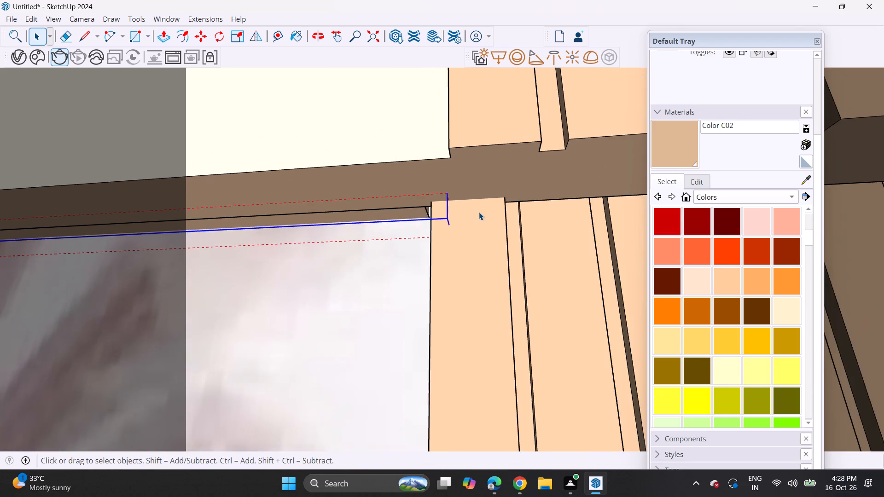
Draw a line along the horizontal frame's underside from the light strip's end, across the slats, to the side wall.
{"action": "scroll", "coordinate": [480, 214], "scroll_direction": "down", "scroll_amount": 4}
{"action": "middle_click", "coordinate": [477, 215]}
{"action": "scroll", "coordinate": [477, 215], "scroll_direction": "up", "scroll_amount": 1}
{"action": "middle_click_drag", "start_coordinate": [477, 215], "coordinate": [163, 264]}
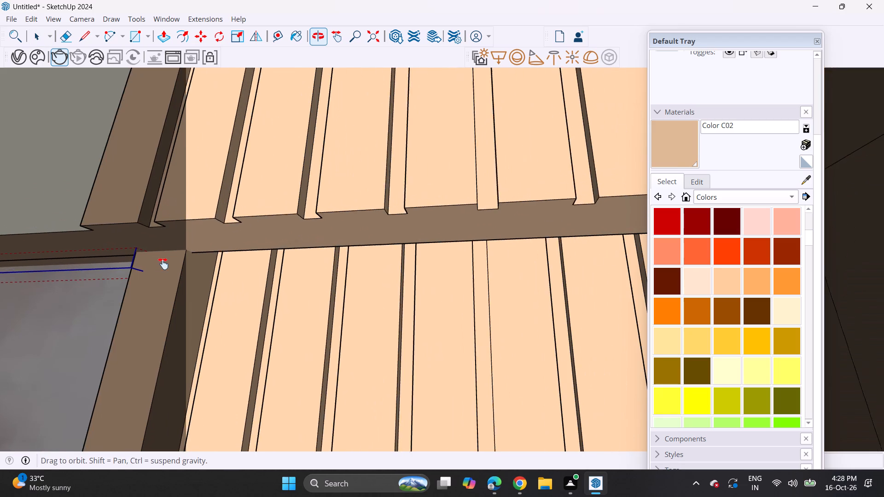
{"action": "middle_click_drag", "start_coordinate": [163, 264], "coordinate": [154, 257]}
{"action": "left_click", "coordinate": [79, 35]}
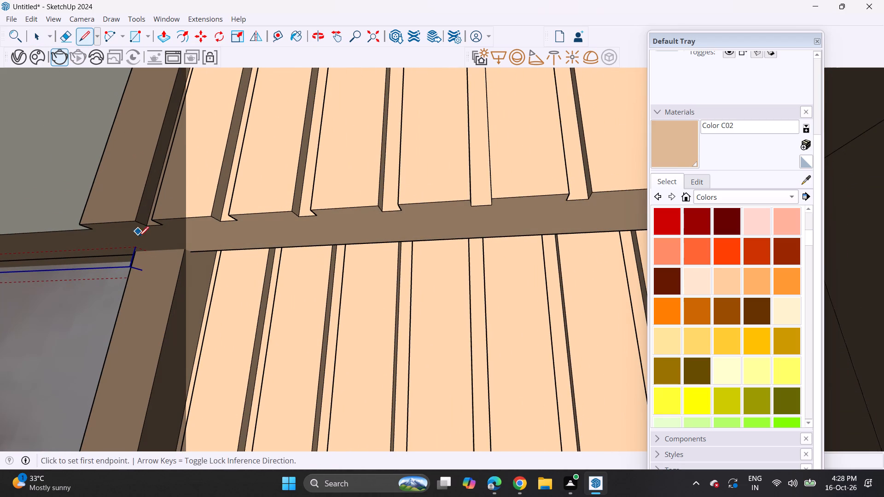
{"action": "left_click", "coordinate": [135, 250]}
{"action": "scroll", "coordinate": [329, 240], "scroll_direction": "down", "scroll_amount": 3}
{"action": "middle_click_drag", "start_coordinate": [345, 244], "coordinate": [238, 253]}
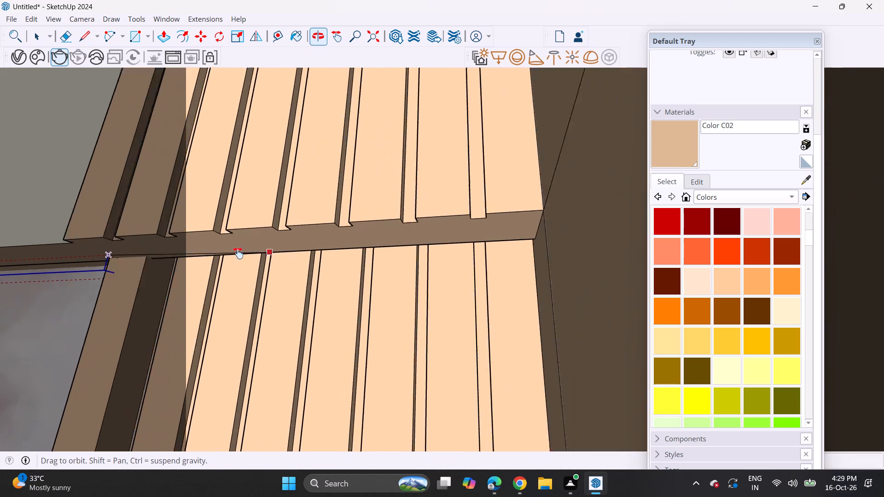
{"action": "middle_click_drag", "start_coordinate": [238, 253], "coordinate": [201, 253]}
{"action": "middle_click_drag", "start_coordinate": [231, 250], "coordinate": [628, 218], "text": "shift"}
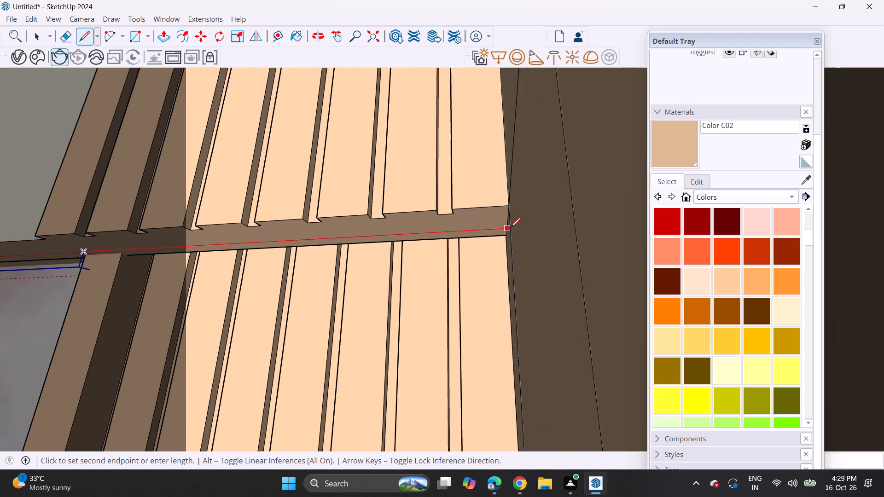
{"action": "left_click", "coordinate": [510, 228]}
{"action": "key", "text": "space"}
{"action": "left_click", "coordinate": [420, 237]}
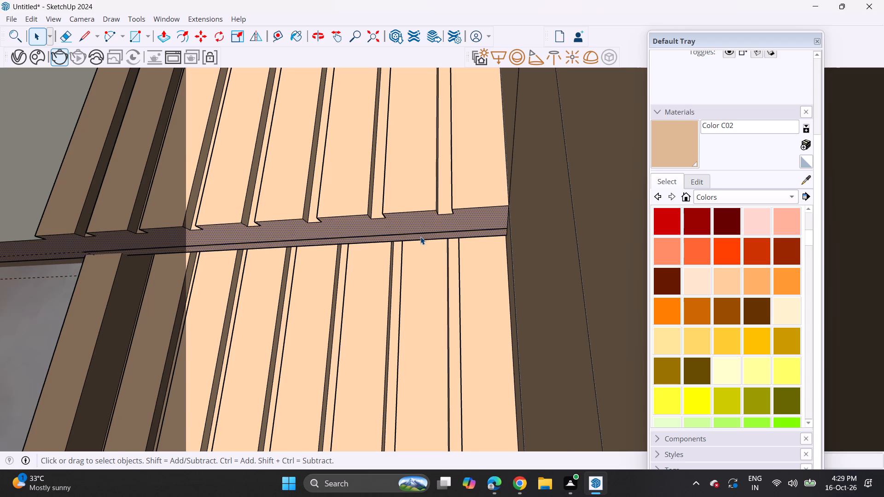
Draw a short closing line across the frame's underside at the first slat, where the light strip ends.
{"action": "scroll", "coordinate": [420, 237], "scroll_direction": "up", "scroll_amount": 4}
{"action": "middle_click_drag", "start_coordinate": [249, 264], "coordinate": [655, 255]}
{"action": "middle_click_drag", "start_coordinate": [361, 294], "coordinate": [417, 280]}
{"action": "scroll", "coordinate": [396, 240], "scroll_direction": "up", "scroll_amount": 8}
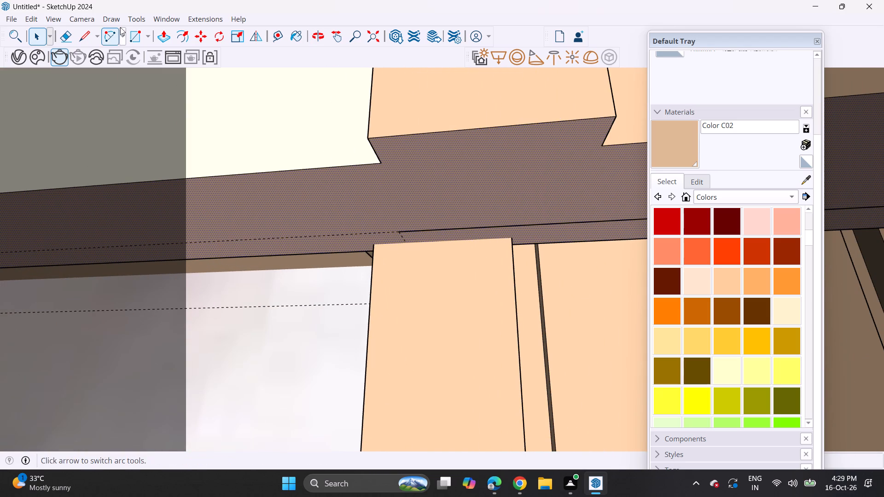
{"action": "left_click", "coordinate": [83, 41]}
{"action": "left_click", "coordinate": [398, 228]}
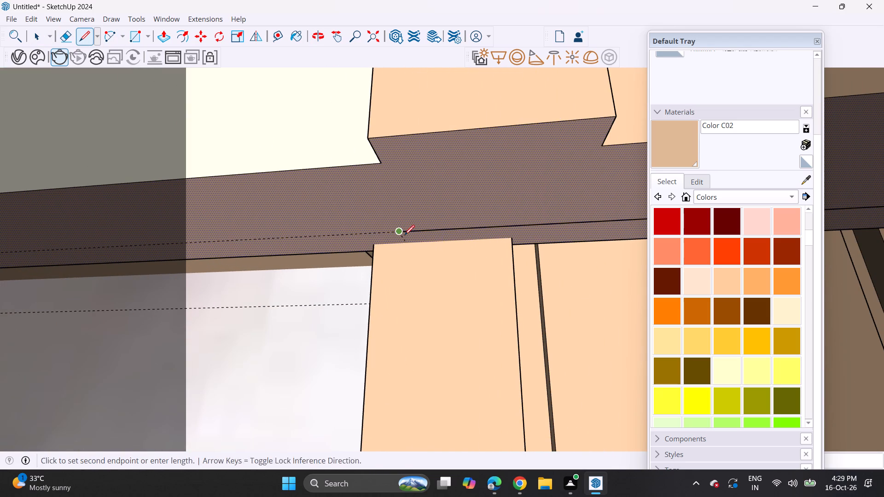
{"action": "left_click", "coordinate": [407, 247]}
{"action": "type", "text": "N"}
{"action": "key", "text": "space"}
{"action": "left_click", "coordinate": [445, 238]}
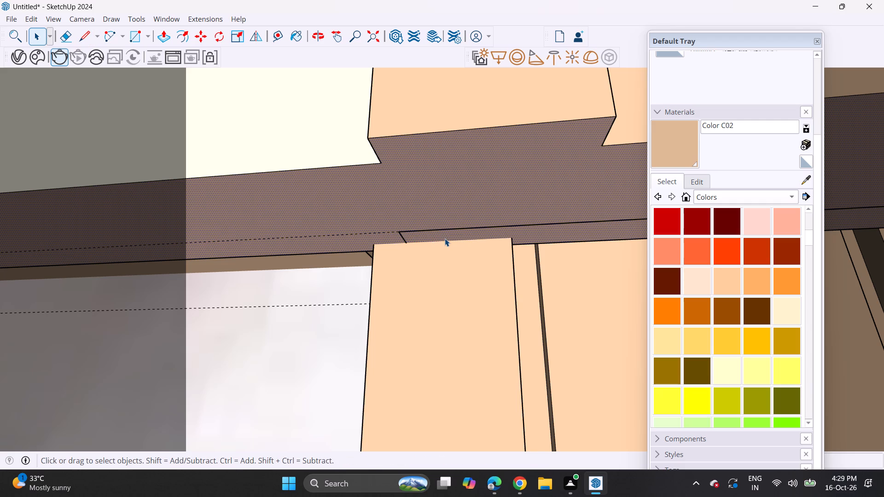
{"action": "left_click", "coordinate": [459, 218]}
{"action": "left_click", "coordinate": [545, 237]}
{"action": "left_click", "coordinate": [303, 334]}
{"action": "left_click", "coordinate": [564, 231]}
Draw a line along the first slat's top edge to close off the narrow strip on the frame's underside.
{"action": "scroll", "coordinate": [531, 227], "scroll_direction": "down", "scroll_amount": 3}
{"action": "middle_click_drag", "start_coordinate": [426, 265], "coordinate": [425, 228]}
{"action": "scroll", "coordinate": [438, 231], "scroll_direction": "up", "scroll_amount": 3}
{"action": "middle_click_drag", "start_coordinate": [427, 245], "coordinate": [657, 265]}
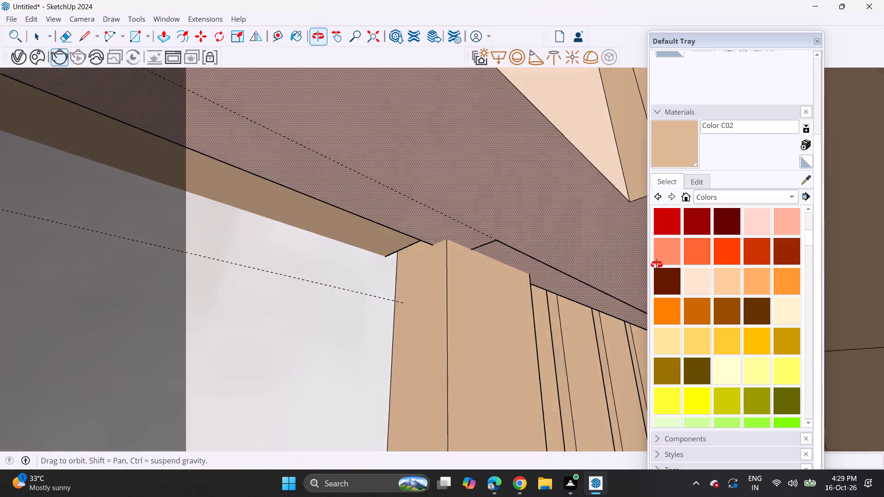
{"action": "middle_click_drag", "start_coordinate": [657, 265], "coordinate": [490, 300]}
{"action": "left_click", "coordinate": [78, 41]}
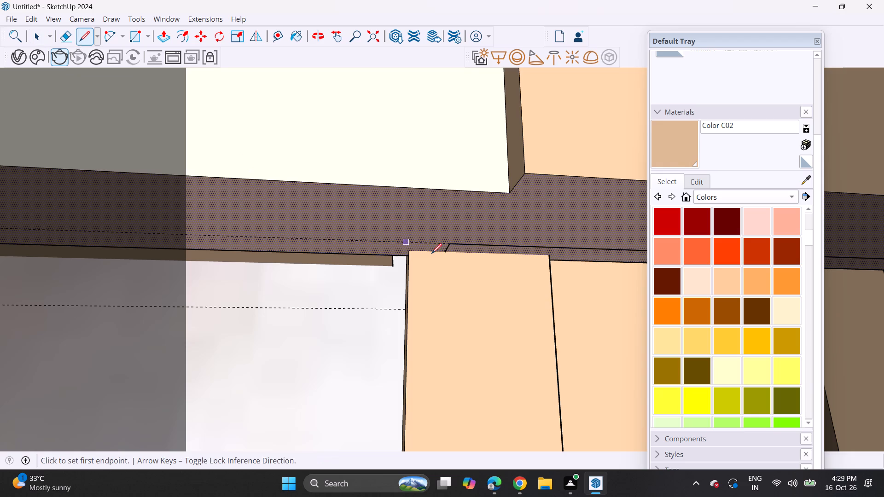
{"action": "left_click_drag", "start_coordinate": [447, 252], "coordinate": [455, 251]}
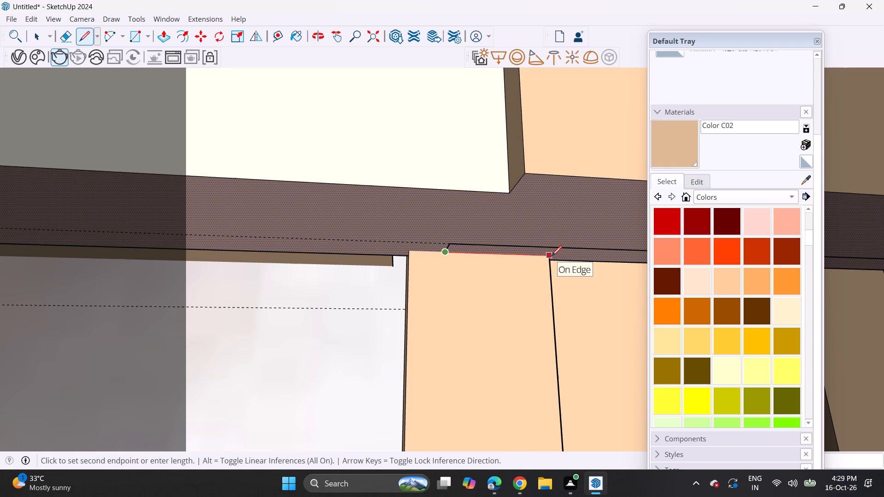
{"action": "left_click", "coordinate": [552, 256]}
{"action": "key", "text": "space"}
{"action": "left_click", "coordinate": [567, 251]}
{"action": "left_click", "coordinate": [566, 258]}
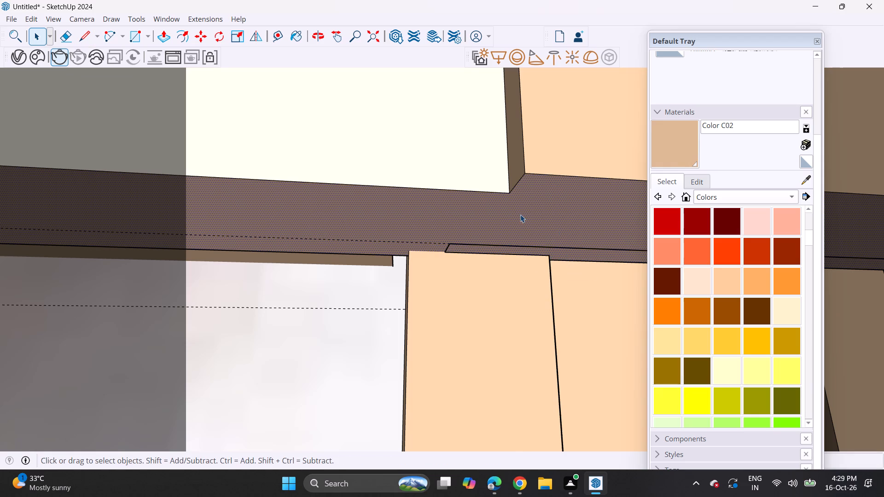
{"action": "left_click", "coordinate": [488, 208]}
{"action": "left_click", "coordinate": [464, 162]}
{"action": "left_click", "coordinate": [541, 234]}
Group the narrow notched face between the frame's underside and the slat tops, and convert it into a V-Ray Mesh Light.
{"action": "middle_click_drag", "start_coordinate": [566, 257], "coordinate": [157, 332]}
{"action": "middle_click_drag", "start_coordinate": [468, 306], "coordinate": [295, 148], "text": "shift"}
{"action": "scroll", "coordinate": [365, 179], "scroll_direction": "up", "scroll_amount": 1, "text": "shift"}
{"action": "middle_click_drag", "start_coordinate": [569, 236], "coordinate": [228, 188], "text": "shift"}
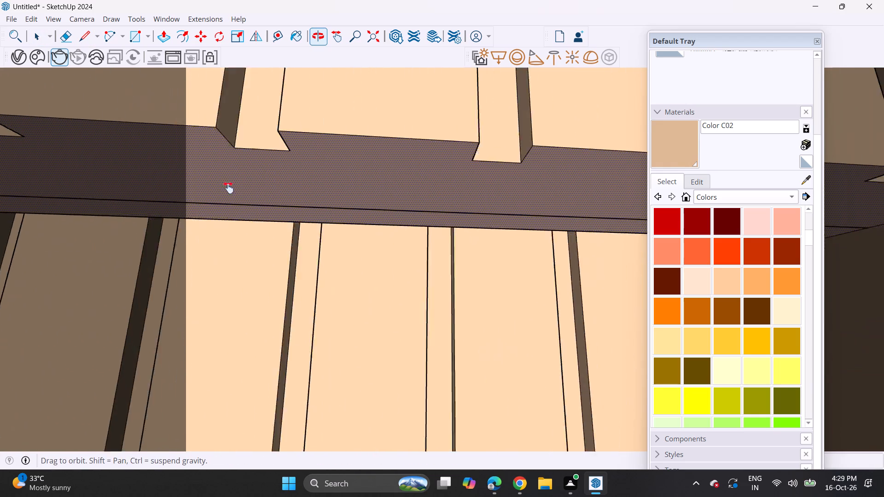
{"action": "middle_click_drag", "start_coordinate": [228, 188], "coordinate": [51, 154], "text": "shift"}
{"action": "middle_click_drag", "start_coordinate": [396, 261], "coordinate": [197, 216], "text": "shift"}
{"action": "scroll", "coordinate": [499, 193], "scroll_direction": "up", "scroll_amount": 4}
{"action": "scroll", "coordinate": [490, 150], "scroll_direction": "up", "scroll_amount": 2}
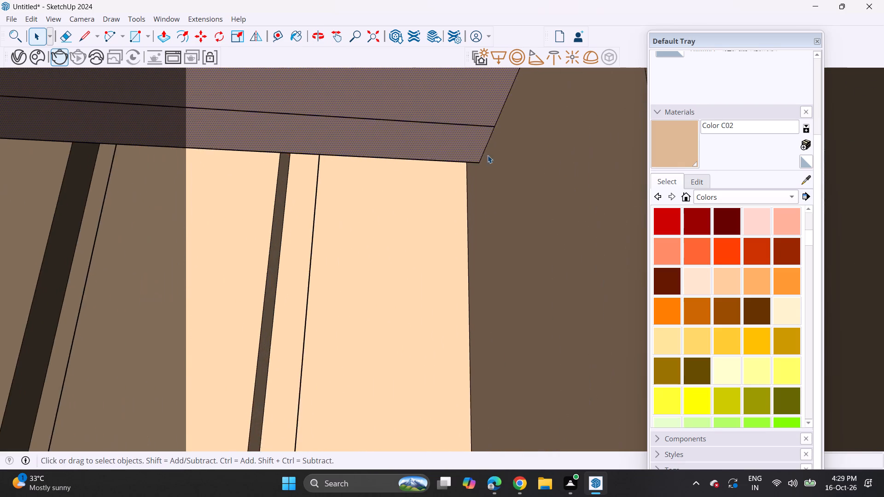
{"action": "middle_click_drag", "start_coordinate": [488, 161], "coordinate": [539, 10]}
{"action": "key", "text": "space"}
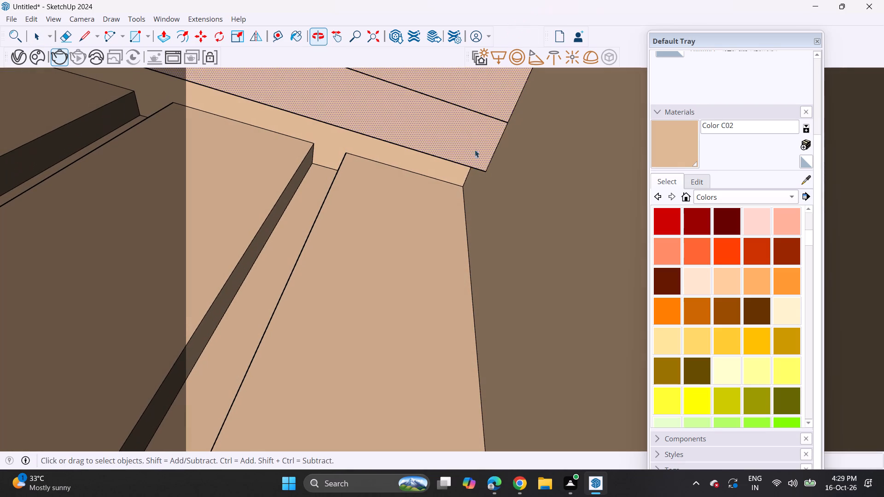
{"action": "key", "text": "space"}
{"action": "left_click", "coordinate": [446, 176]}
{"action": "right_click", "coordinate": [446, 176]}
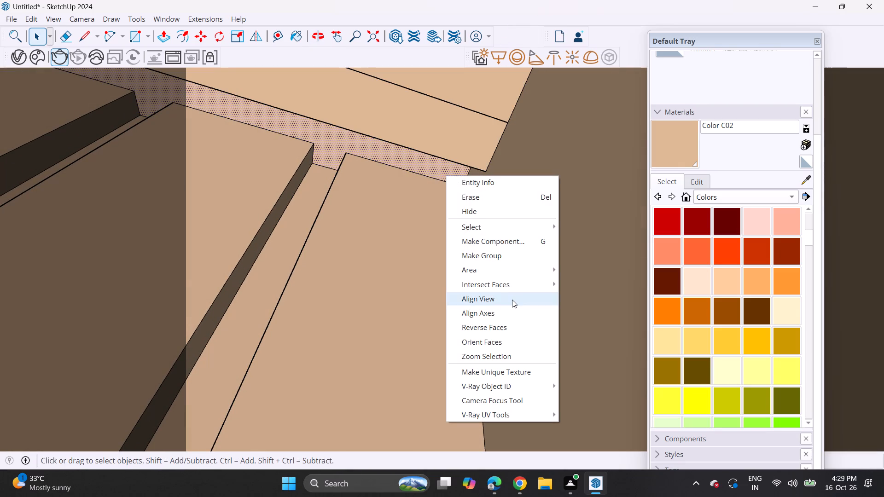
{"action": "left_click", "coordinate": [498, 259]}
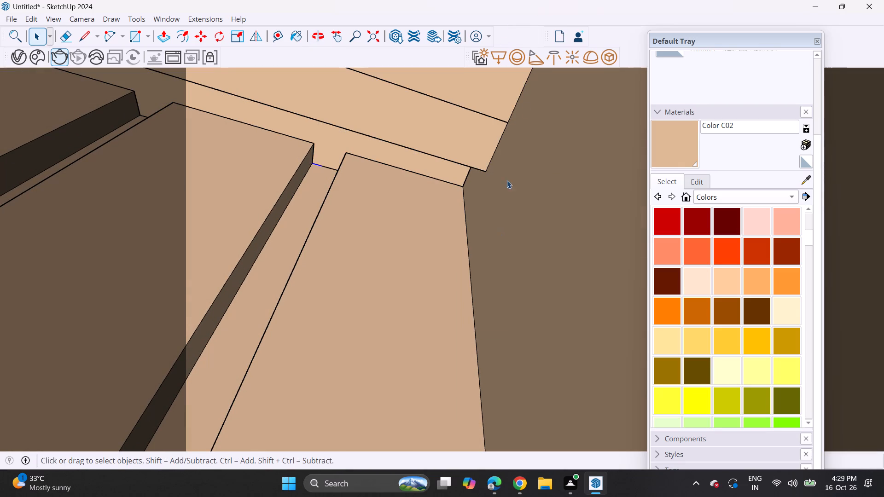
{"action": "left_click", "coordinate": [601, 57]}
Group the narrow vertical face along the arched panel's straight side edge and convert it into a V-Ray Mesh Light.
{"action": "middle_click_drag", "start_coordinate": [460, 154], "coordinate": [416, 286]}
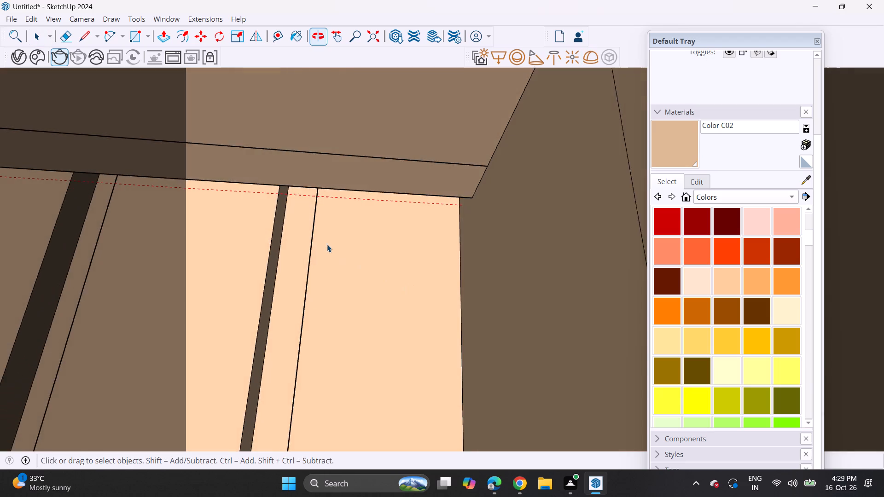
{"action": "scroll", "coordinate": [322, 243], "scroll_direction": "down", "scroll_amount": 3}
{"action": "middle_click_drag", "start_coordinate": [303, 271], "coordinate": [675, 181], "text": "shift"}
{"action": "middle_click_drag", "start_coordinate": [319, 144], "coordinate": [635, 367]}
{"action": "middle_click_drag", "start_coordinate": [107, 337], "coordinate": [506, 232], "text": "shift"}
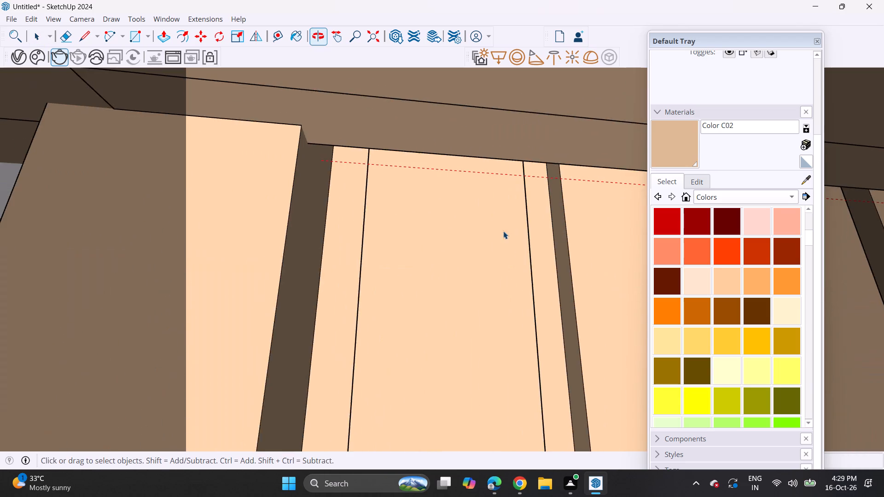
{"action": "scroll", "coordinate": [459, 212], "scroll_direction": "down", "scroll_amount": 18}
{"action": "scroll", "coordinate": [337, 212], "scroll_direction": "down", "scroll_amount": 3}
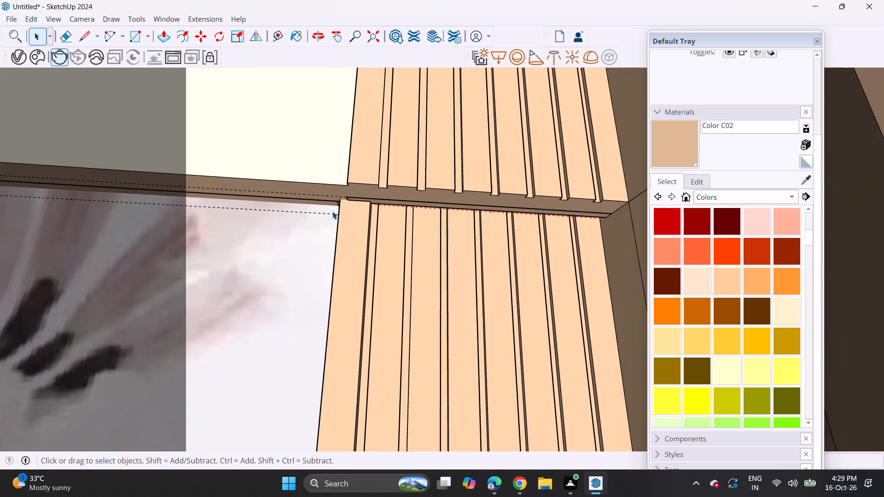
{"action": "scroll", "coordinate": [332, 211], "scroll_direction": "down", "scroll_amount": 8}
{"action": "middle_click_drag", "start_coordinate": [331, 204], "coordinate": [332, 250]}
{"action": "middle_click_drag", "start_coordinate": [325, 260], "coordinate": [529, 204], "text": "shift"}
{"action": "scroll", "coordinate": [398, 227], "scroll_direction": "down", "scroll_amount": 2}
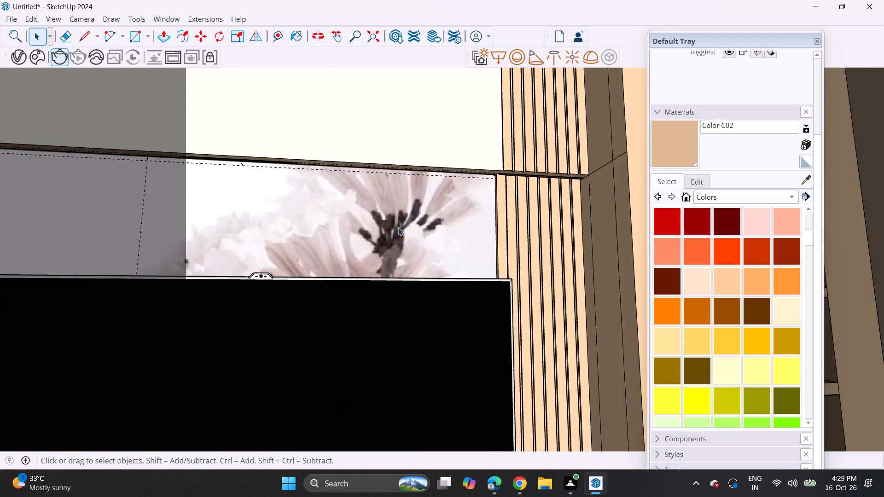
{"action": "scroll", "coordinate": [398, 227], "scroll_direction": "down", "scroll_amount": 5}
{"action": "middle_click_drag", "start_coordinate": [351, 227], "coordinate": [590, 142], "text": "shift"}
{"action": "middle_click_drag", "start_coordinate": [136, 293], "coordinate": [286, 181]}
{"action": "middle_click_drag", "start_coordinate": [314, 181], "coordinate": [245, 257]}
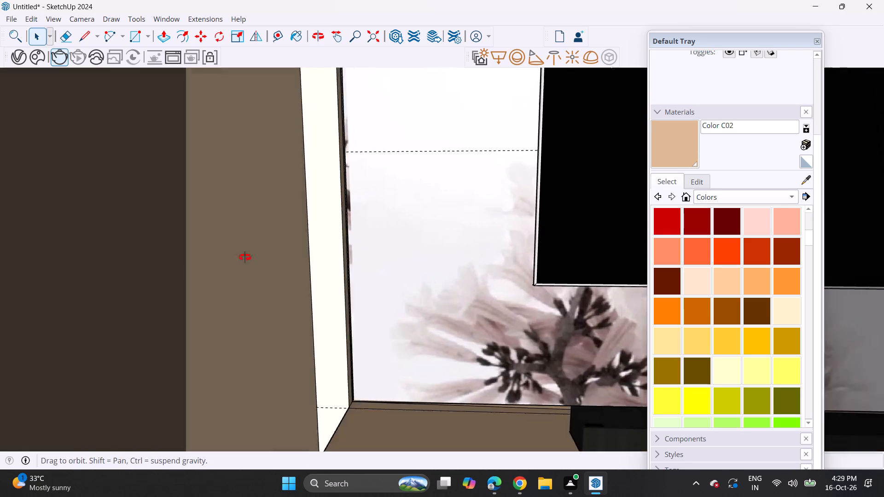
{"action": "middle_click_drag", "start_coordinate": [245, 257], "coordinate": [197, 288]}
{"action": "scroll", "coordinate": [494, 221], "scroll_direction": "up", "scroll_amount": 8}
{"action": "middle_click_drag", "start_coordinate": [306, 245], "coordinate": [262, 240]}
{"action": "scroll", "coordinate": [350, 241], "scroll_direction": "up", "scroll_amount": 4}
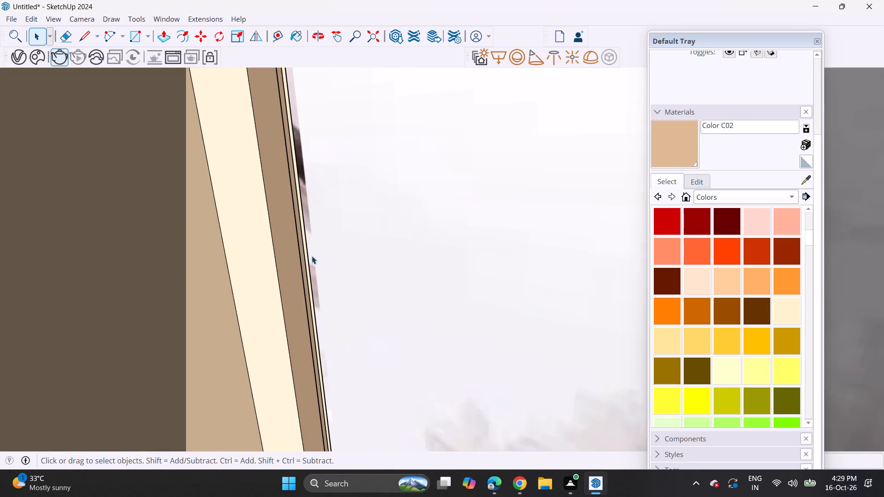
{"action": "scroll", "coordinate": [312, 256], "scroll_direction": "up", "scroll_amount": 6}
{"action": "left_click", "coordinate": [295, 235]}
{"action": "left_click", "coordinate": [298, 233]}
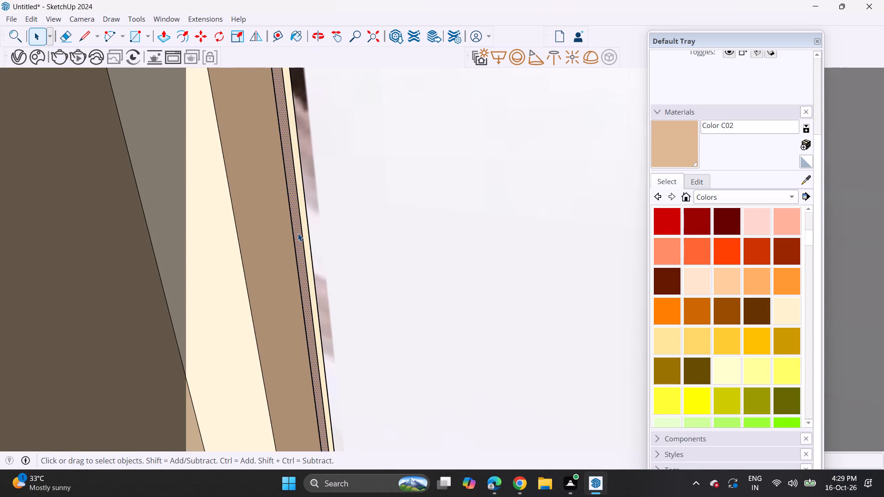
{"action": "right_click", "coordinate": [298, 233]}
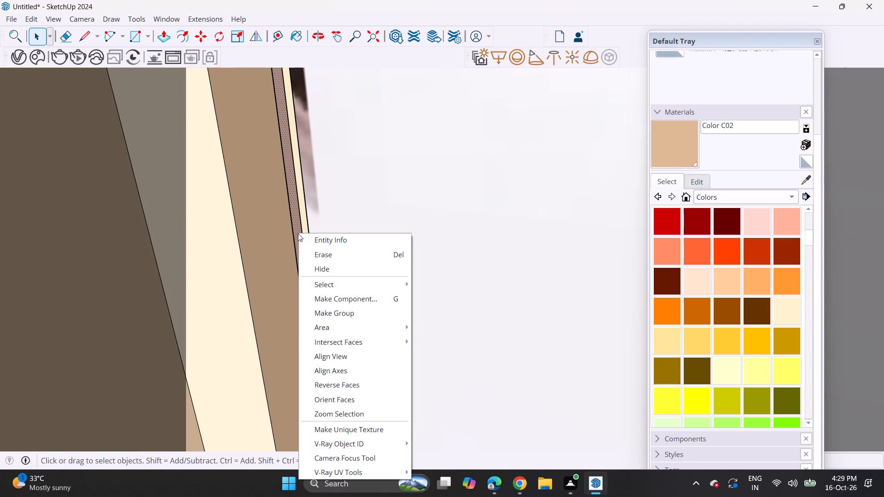
{"action": "left_click", "coordinate": [340, 317]}
{"action": "left_click", "coordinate": [609, 57]}
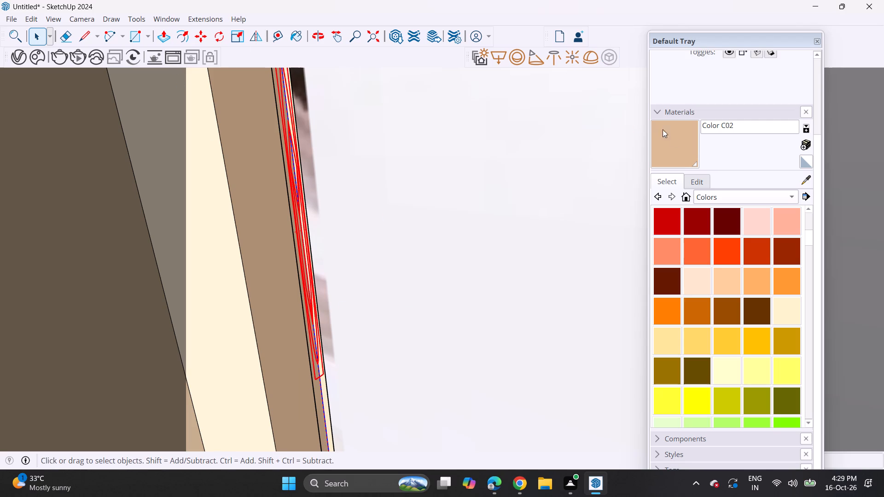
Paint the narrow cream edge beside the arched panel's vertical light strip with Color C02.
{"action": "left_click", "coordinate": [674, 139]}
{"action": "scroll", "coordinate": [317, 193], "scroll_direction": "up", "scroll_amount": 9}
{"action": "scroll", "coordinate": [297, 155], "scroll_direction": "up", "scroll_amount": 4}
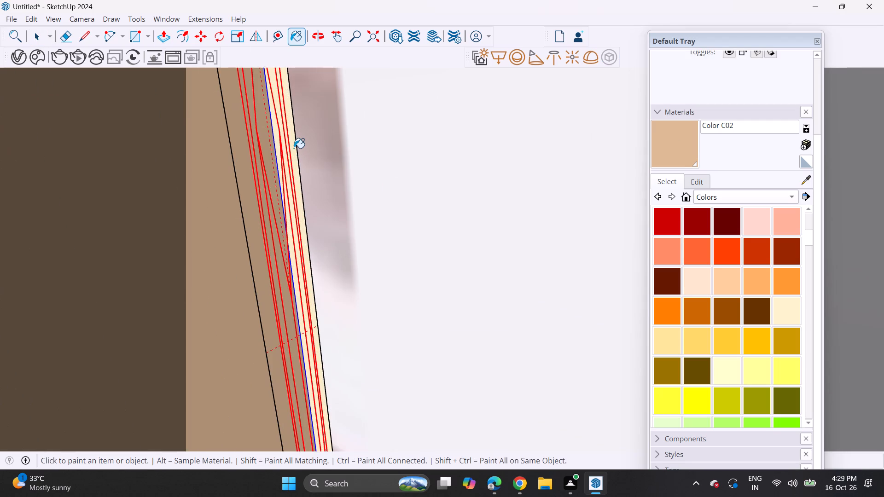
{"action": "left_click", "coordinate": [294, 148]}
Inside the TV cabinet's group, group the long narrow grey face along its underside and convert it into a V-Ray Mesh Light.
{"action": "scroll", "coordinate": [294, 148], "scroll_direction": "down", "scroll_amount": 20}
{"action": "scroll", "coordinate": [294, 148], "scroll_direction": "down", "scroll_amount": 3}
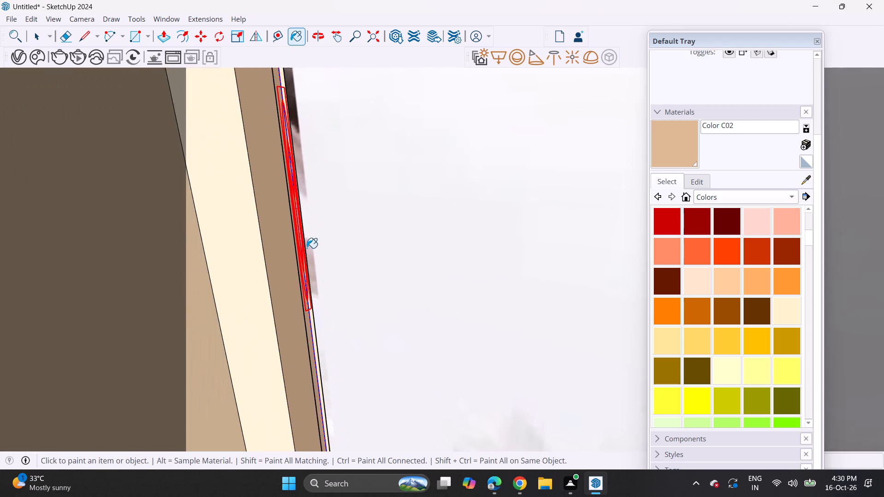
{"action": "scroll", "coordinate": [307, 248], "scroll_direction": "down", "scroll_amount": 20}
{"action": "scroll", "coordinate": [307, 248], "scroll_direction": "down", "scroll_amount": 5}
{"action": "middle_click_drag", "start_coordinate": [261, 340], "coordinate": [310, 306]}
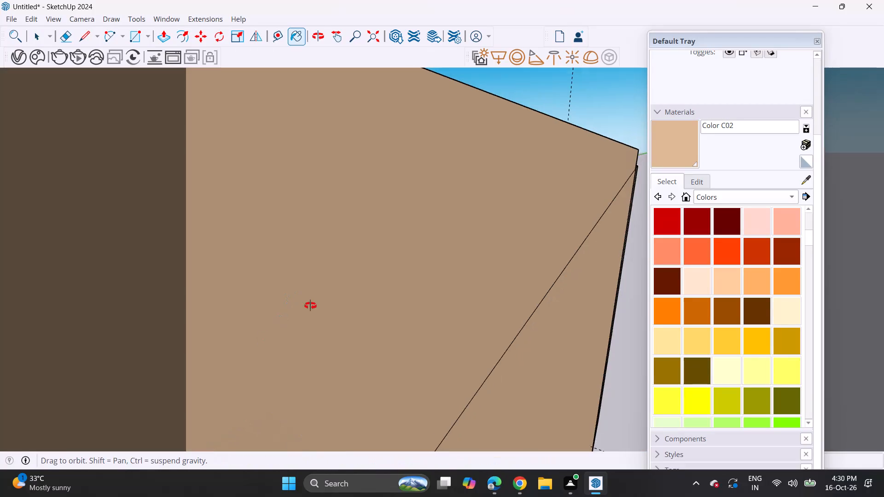
{"action": "middle_click_drag", "start_coordinate": [310, 306], "coordinate": [387, 266]}
{"action": "middle_click_drag", "start_coordinate": [330, 285], "coordinate": [518, 246], "text": "shift"}
{"action": "middle_click_drag", "start_coordinate": [405, 274], "coordinate": [543, 262], "text": "shift"}
{"action": "middle_click_drag", "start_coordinate": [382, 288], "coordinate": [533, 226], "text": "shift"}
{"action": "middle_click_drag", "start_coordinate": [259, 395], "coordinate": [406, 320]}
{"action": "middle_click_drag", "start_coordinate": [406, 325], "coordinate": [393, 281]}
{"action": "scroll", "coordinate": [393, 281], "scroll_direction": "down", "scroll_amount": 4}
{"action": "middle_click_drag", "start_coordinate": [406, 294], "coordinate": [394, 225], "text": "shift"}
{"action": "middle_click_drag", "start_coordinate": [393, 224], "coordinate": [394, 264]}
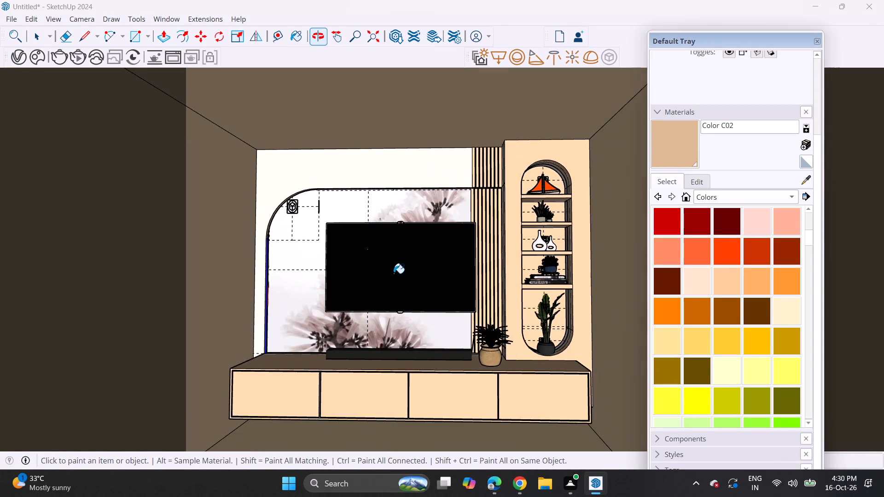
{"action": "middle_click_drag", "start_coordinate": [394, 273], "coordinate": [406, 258]}
{"action": "scroll", "coordinate": [425, 350], "scroll_direction": "up", "scroll_amount": 11}
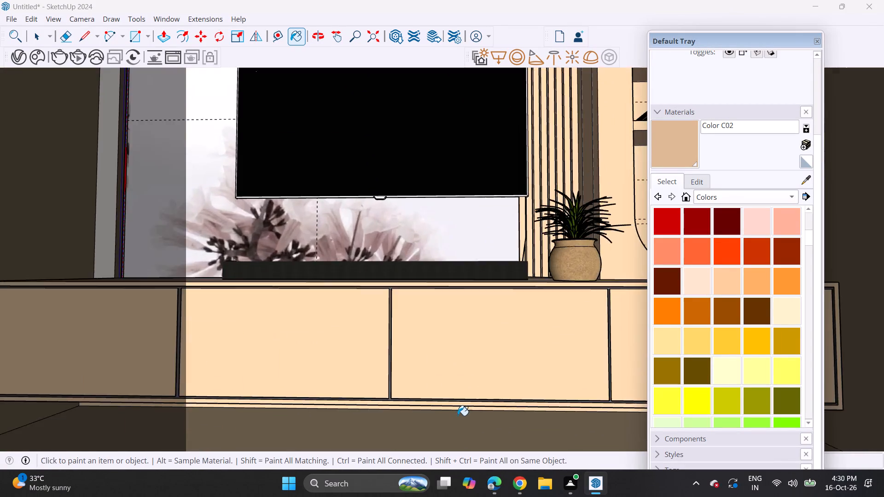
{"action": "scroll", "coordinate": [458, 416], "scroll_direction": "up", "scroll_amount": 11}
{"action": "middle_click_drag", "start_coordinate": [451, 369], "coordinate": [441, 308]}
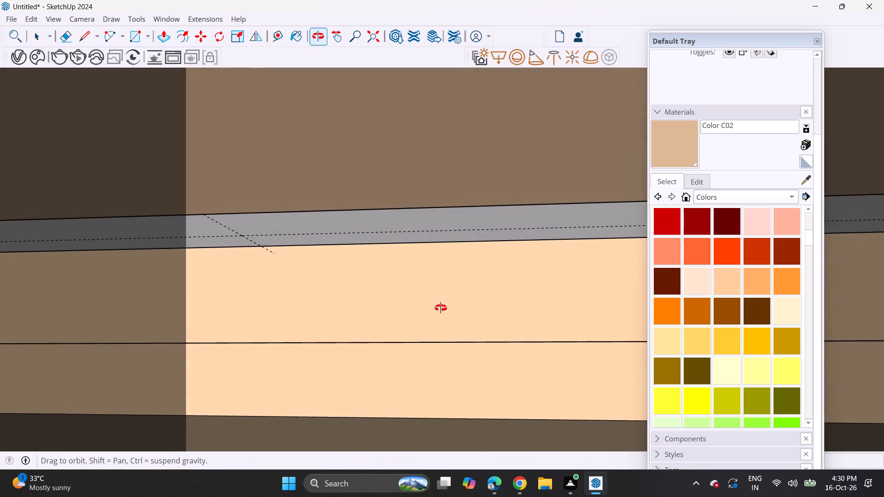
{"action": "middle_click_drag", "start_coordinate": [441, 308], "coordinate": [436, 272]}
{"action": "middle_click_drag", "start_coordinate": [426, 250], "coordinate": [437, 394], "text": "shift"}
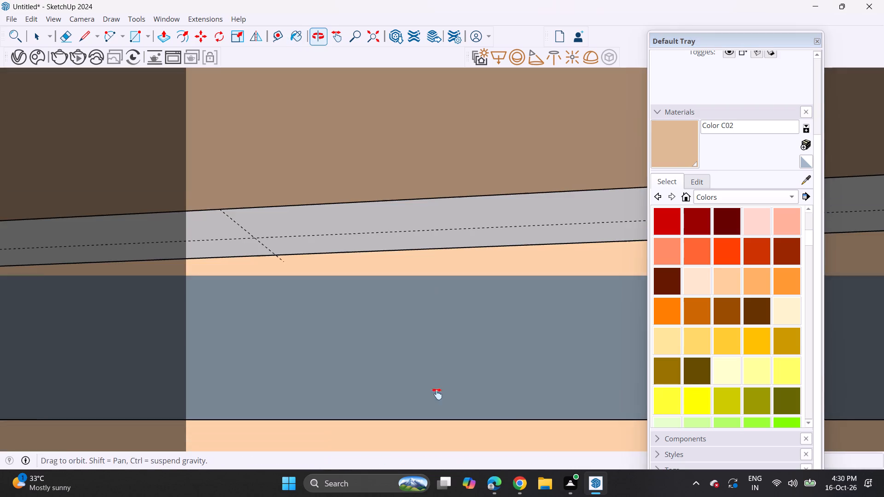
{"action": "middle_click_drag", "start_coordinate": [437, 394], "coordinate": [438, 397], "text": "shift"}
{"action": "middle_click_drag", "start_coordinate": [431, 316], "coordinate": [436, 343], "text": "shift"}
{"action": "key", "text": "space"}
{"action": "left_click", "coordinate": [434, 249]}
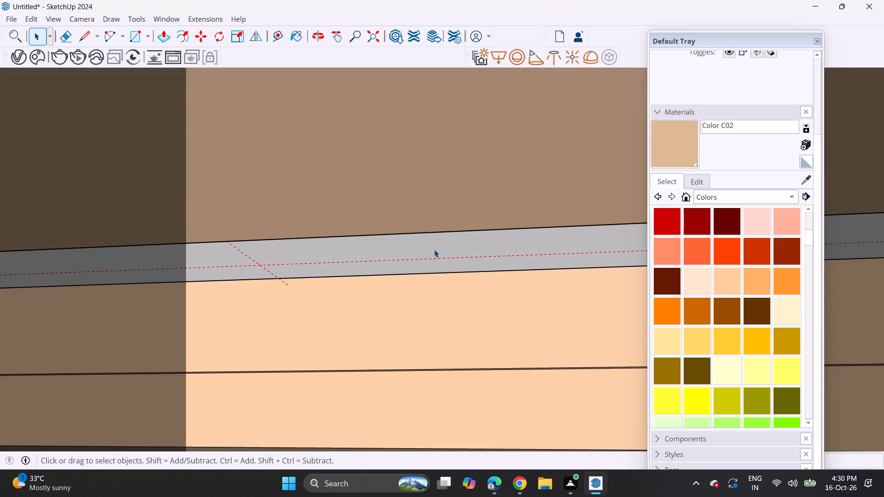
{"action": "right_click", "coordinate": [508, 244]}
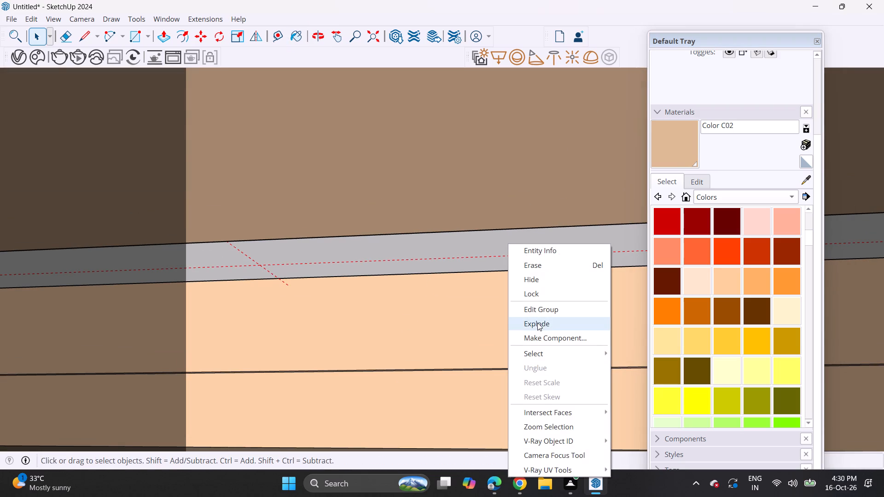
{"action": "left_click", "coordinate": [540, 305]}
{"action": "left_click", "coordinate": [502, 242]}
{"action": "right_click", "coordinate": [502, 242]}
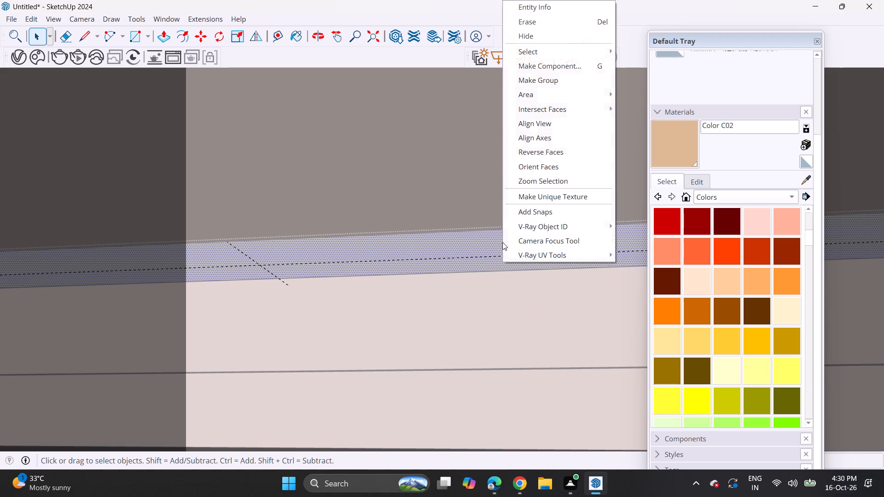
{"action": "left_click", "coordinate": [535, 84]}
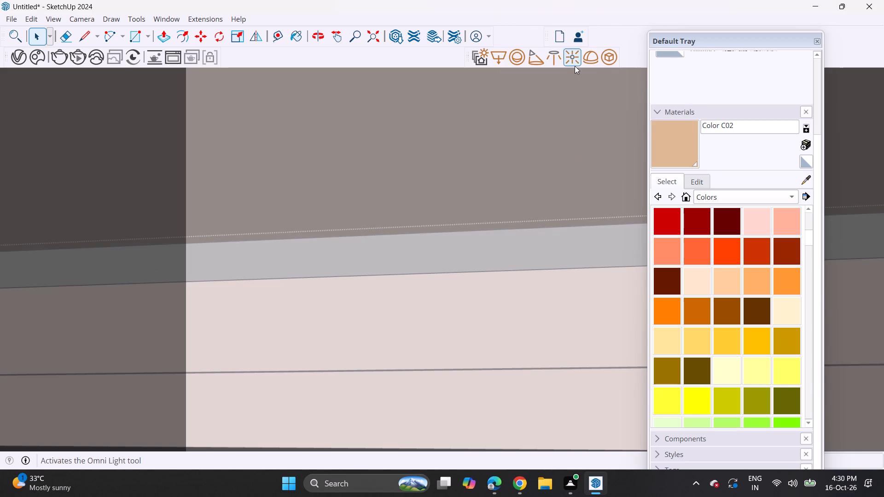
{"action": "left_click", "coordinate": [600, 62]}
{"action": "scroll", "coordinate": [385, 290], "scroll_direction": "down", "scroll_amount": 3}
{"action": "scroll", "coordinate": [420, 259], "scroll_direction": "down", "scroll_amount": 3}
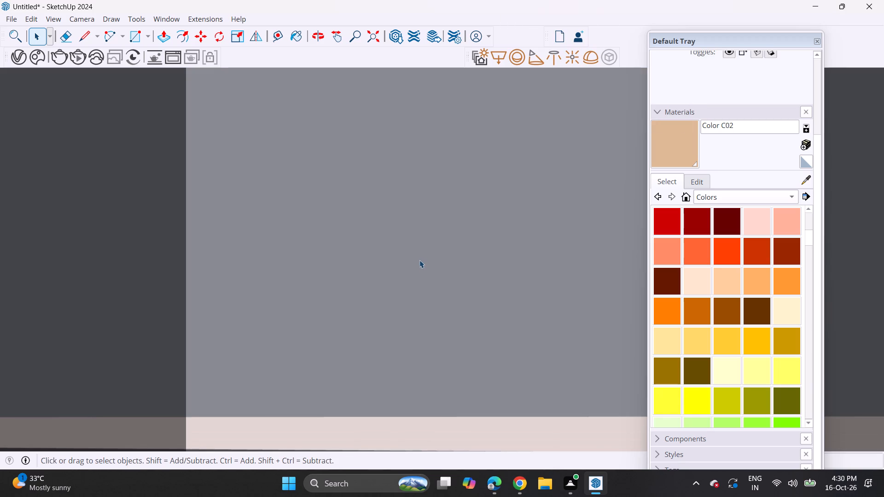
{"action": "middle_click_drag", "start_coordinate": [393, 231], "coordinate": [463, 295]}
{"action": "scroll", "coordinate": [74, 175], "scroll_direction": "down", "scroll_amount": 20}
{"action": "scroll", "coordinate": [74, 175], "scroll_direction": "down", "scroll_amount": 1}
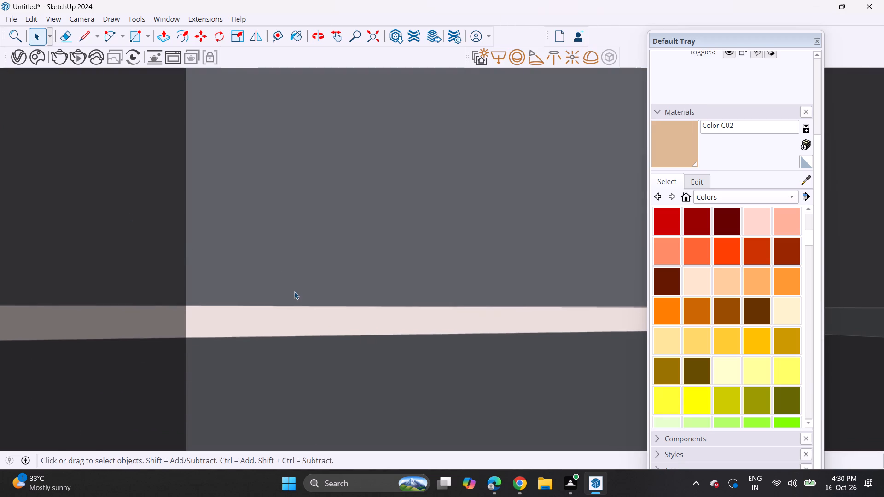
{"action": "scroll", "coordinate": [294, 291], "scroll_direction": "down", "scroll_amount": 20}
{"action": "scroll", "coordinate": [294, 291], "scroll_direction": "down", "scroll_amount": 20}
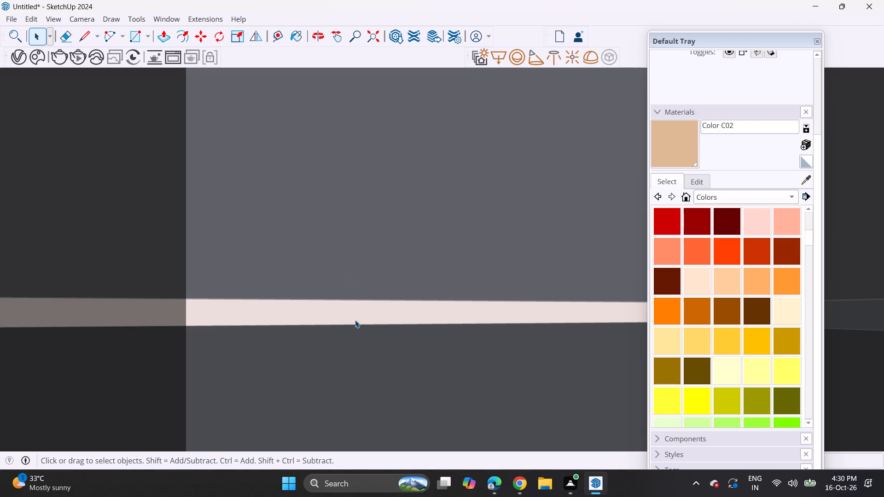
{"action": "scroll", "coordinate": [358, 289], "scroll_direction": "down", "scroll_amount": 19}
{"action": "left_click", "coordinate": [369, 40]}
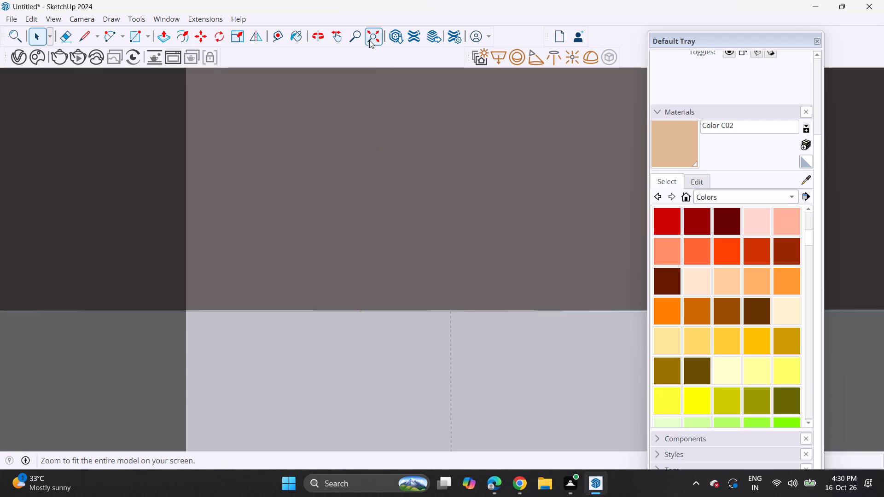
{"action": "middle_click_drag", "start_coordinate": [460, 292], "coordinate": [328, 317], "text": "shift"}
{"action": "left_click", "coordinate": [373, 302]}
Return to a head-on view of the whole TV wall unit inside the room.
{"action": "middle_click_drag", "start_coordinate": [380, 318], "coordinate": [298, 334], "text": "shift"}
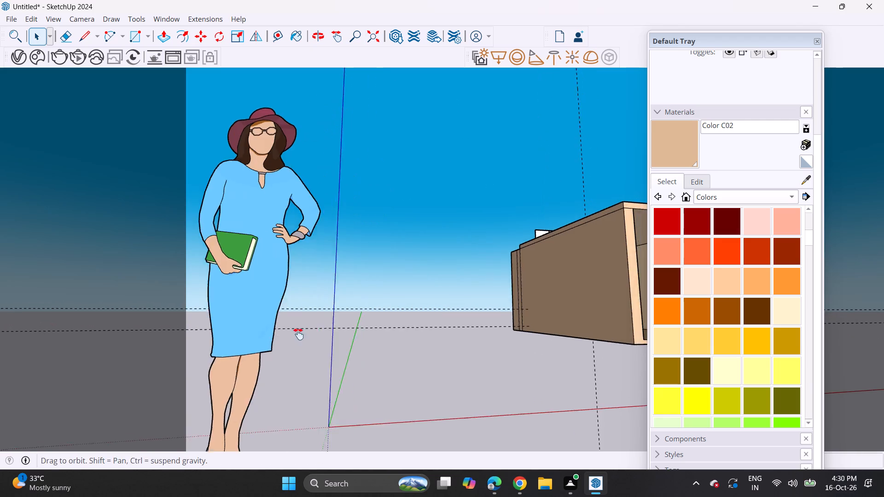
{"action": "middle_click_drag", "start_coordinate": [298, 334], "coordinate": [149, 364], "text": "shift"}
{"action": "middle_click_drag", "start_coordinate": [673, 270], "coordinate": [465, 309]}
{"action": "middle_click_drag", "start_coordinate": [560, 290], "coordinate": [220, 355]}
{"action": "middle_click_drag", "start_coordinate": [225, 377], "coordinate": [323, 339], "text": "shift"}
{"action": "scroll", "coordinate": [256, 361], "scroll_direction": "up", "scroll_amount": 1, "text": "shift"}
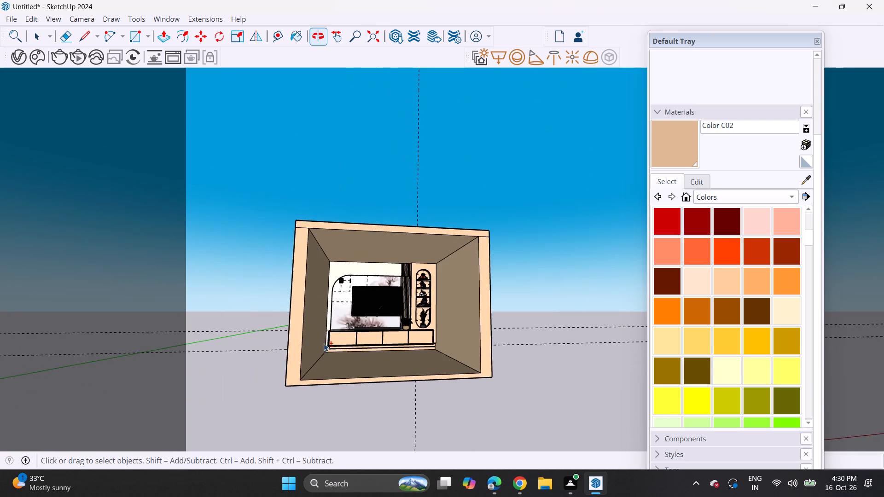
{"action": "scroll", "coordinate": [355, 347], "scroll_direction": "up", "scroll_amount": 6}
{"action": "middle_click_drag", "start_coordinate": [401, 327], "coordinate": [374, 354]}
{"action": "scroll", "coordinate": [386, 319], "scroll_direction": "up", "scroll_amount": 5}
{"action": "middle_click_drag", "start_coordinate": [380, 317], "coordinate": [399, 352], "text": "shift"}
{"action": "scroll", "coordinate": [399, 352], "scroll_direction": "up", "scroll_amount": 3}
{"action": "middle_click_drag", "start_coordinate": [390, 344], "coordinate": [415, 340]}
{"action": "middle_click_drag", "start_coordinate": [416, 340], "coordinate": [402, 340]}
{"action": "scroll", "coordinate": [402, 340], "scroll_direction": "down", "scroll_amount": 1}
{"action": "middle_click_drag", "start_coordinate": [411, 338], "coordinate": [397, 338], "text": "shift"}
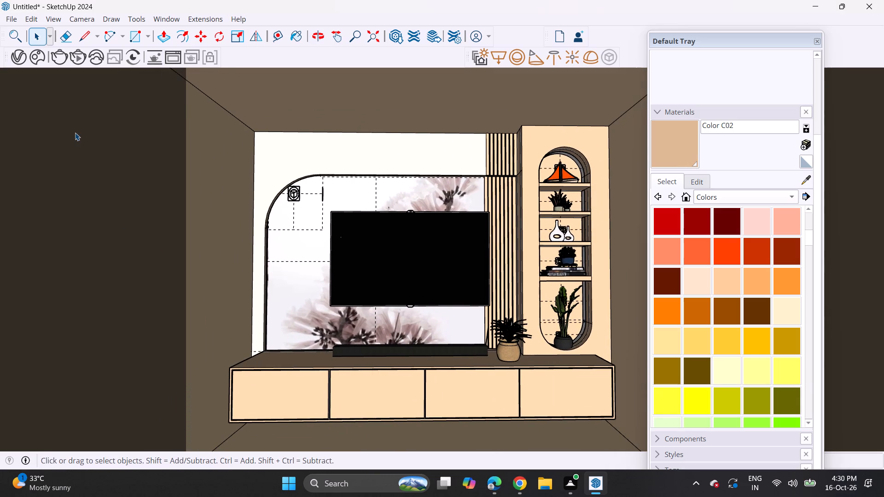
Set the colour of the V-Ray light Mesh Light to warm tan, RGB 0.866, 0.652, 0.477.
{"action": "left_click", "coordinate": [17, 68]}
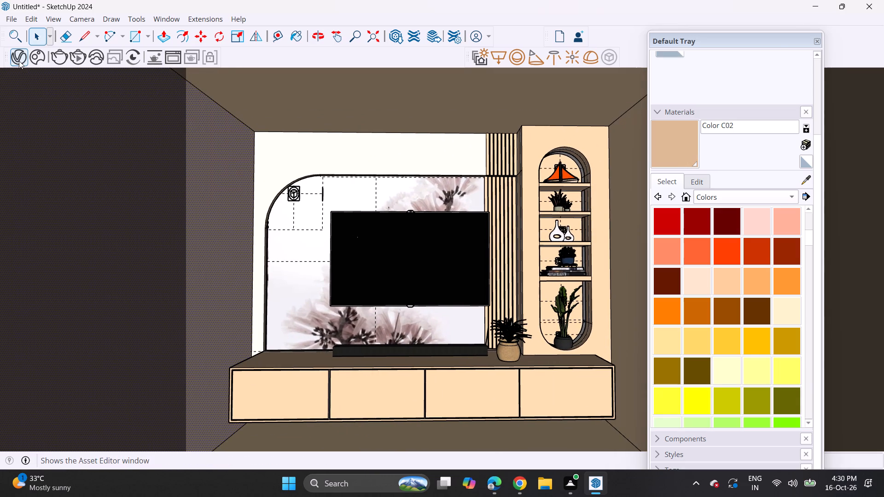
{"action": "left_click", "coordinate": [19, 61]}
{"action": "scroll", "coordinate": [411, 251], "scroll_direction": "down", "scroll_amount": 3}
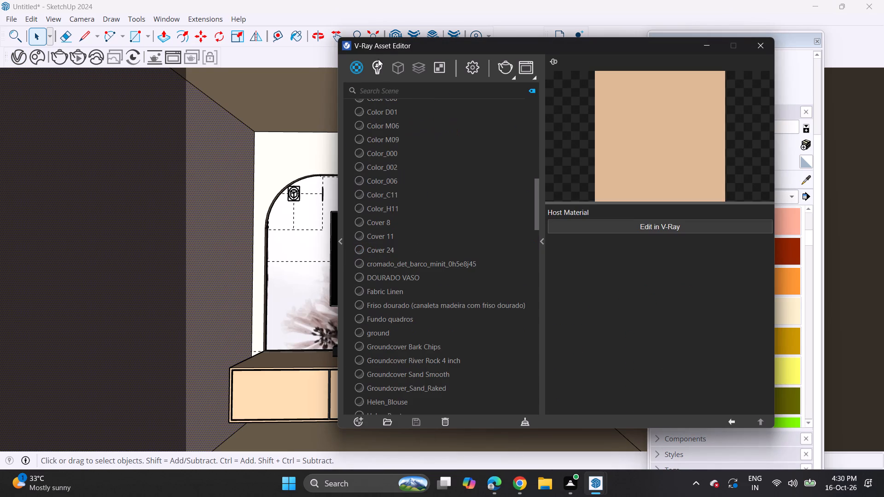
{"action": "left_click", "coordinate": [378, 69]}
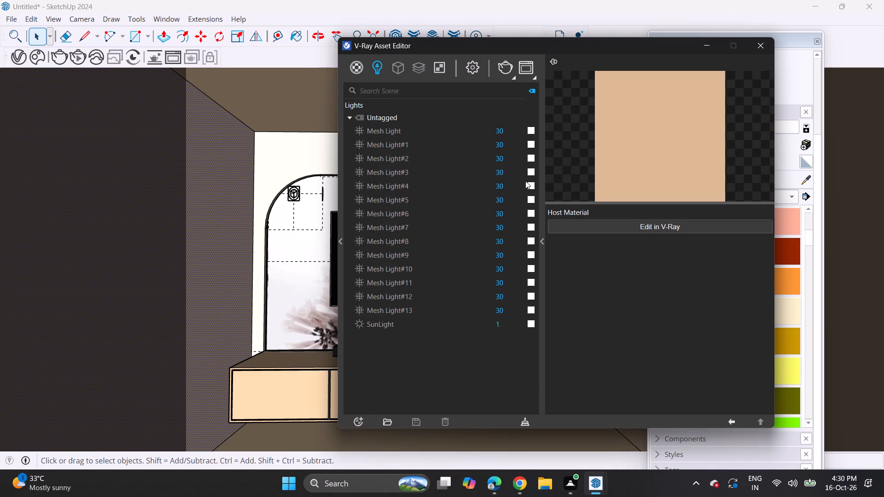
{"action": "left_click", "coordinate": [529, 127]}
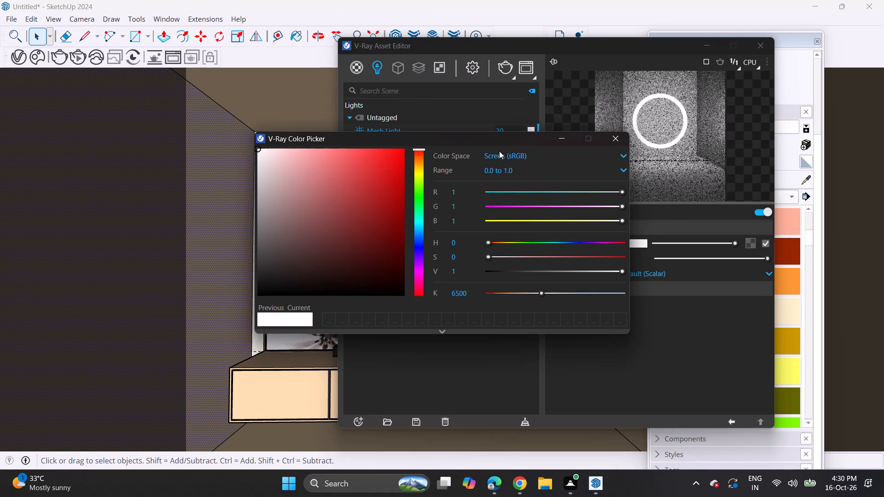
{"action": "left_click", "coordinate": [417, 160]}
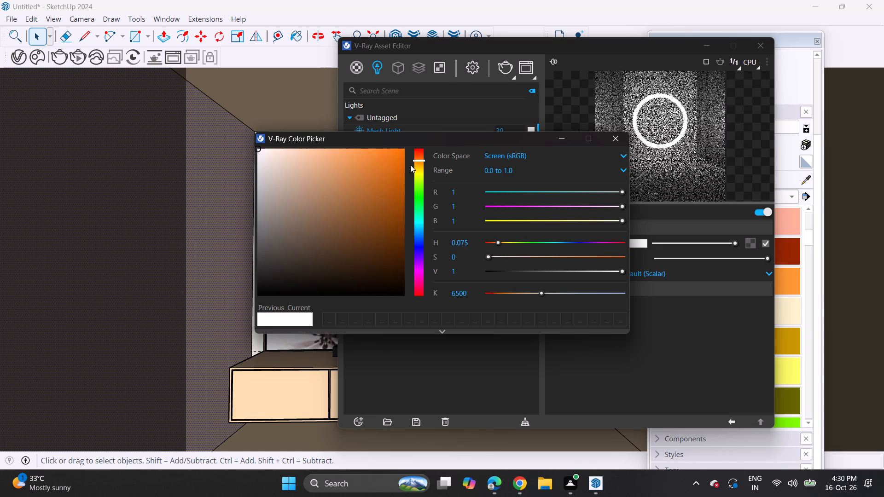
{"action": "left_click", "coordinate": [310, 156]}
{"action": "left_click", "coordinate": [310, 161]}
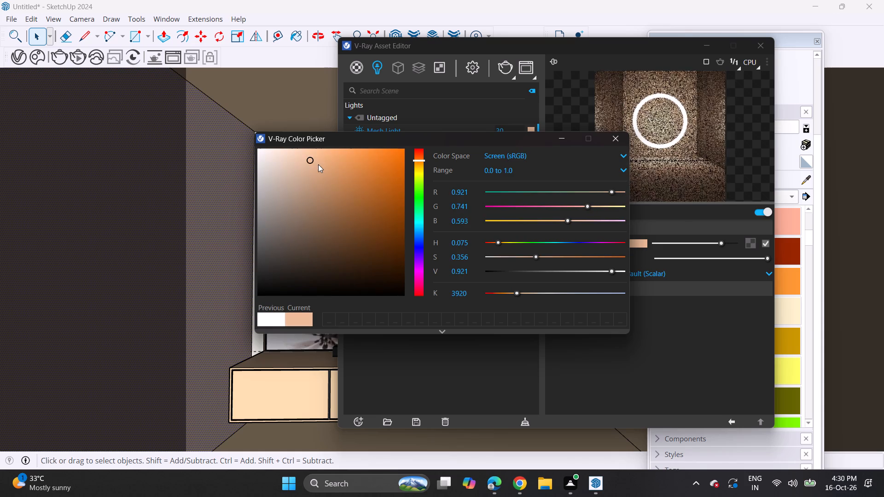
{"action": "left_click", "coordinate": [319, 165]}
{"action": "left_click_drag", "start_coordinate": [328, 183], "coordinate": [333, 189]}
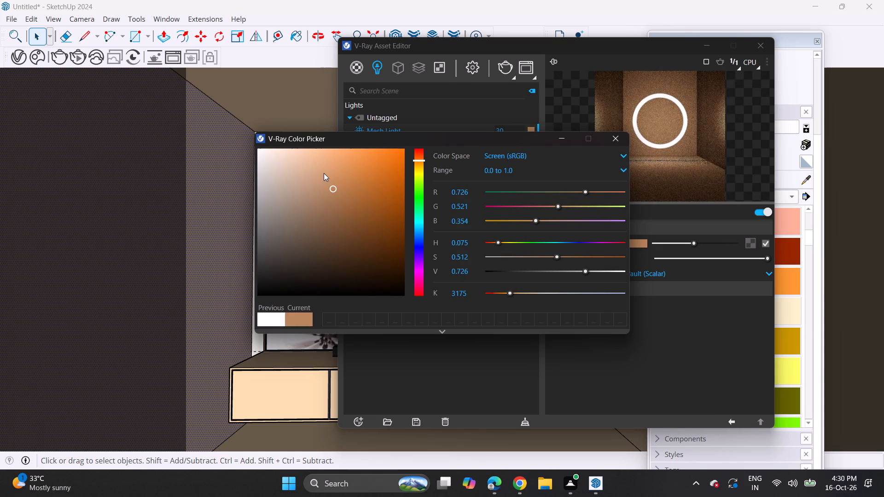
{"action": "left_click", "coordinate": [324, 168]}
{"action": "left_click", "coordinate": [612, 139]}
Set the colour of Mesh Light#1 to warm tan, RGB 0.87, 0.701, 0.533.
{"action": "left_click", "coordinate": [532, 143]}
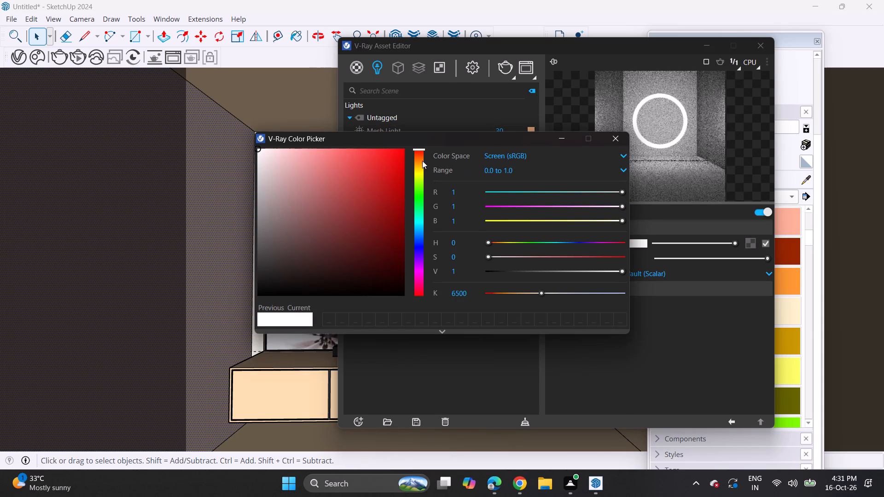
{"action": "left_click", "coordinate": [421, 161]}
{"action": "left_click", "coordinate": [314, 168]}
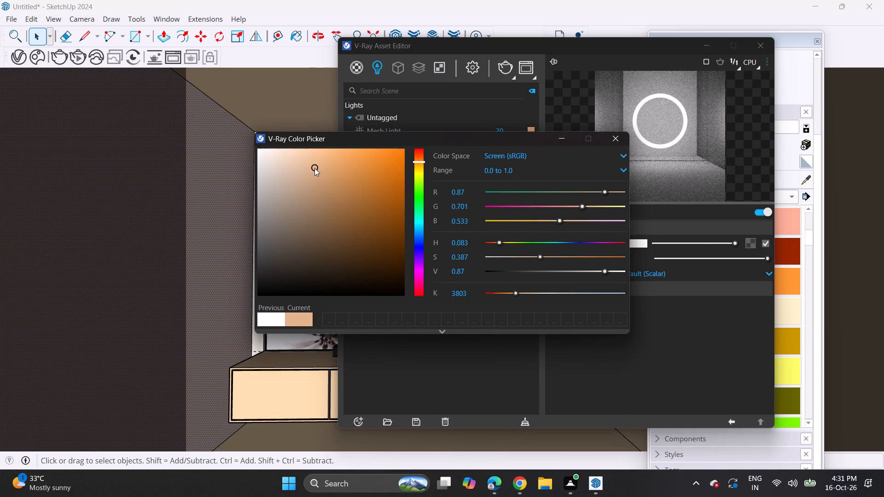
{"action": "left_click", "coordinate": [616, 135]}
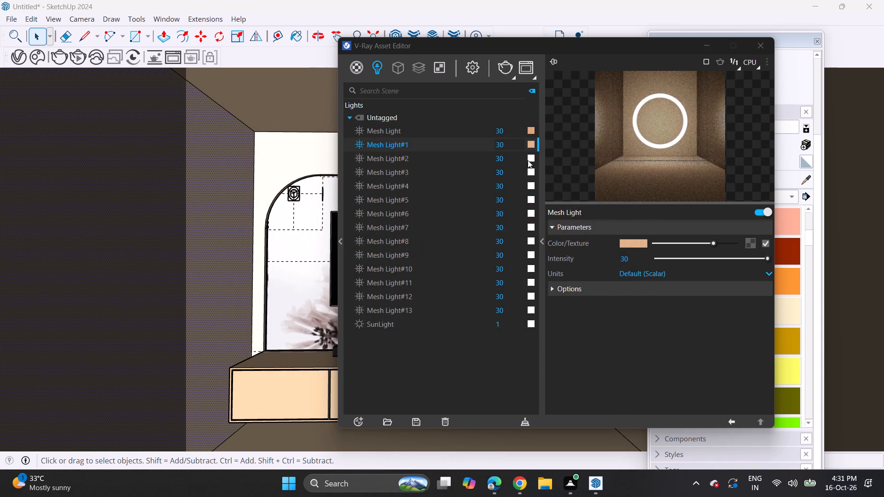
Set the colour of Mesh Light#2 to a light warm orange with hue 0.091.
{"action": "left_click", "coordinate": [528, 160]}
{"action": "left_click", "coordinate": [417, 162]}
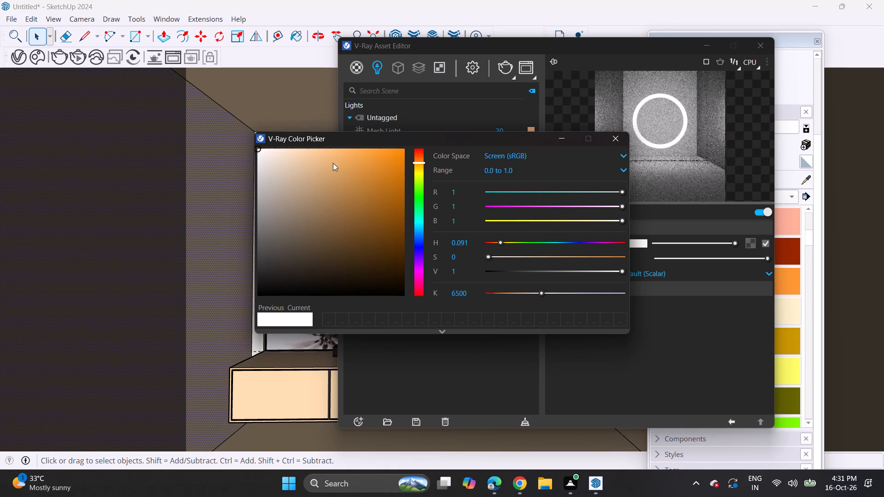
{"action": "left_click", "coordinate": [326, 160]}
{"action": "left_click", "coordinate": [620, 134]}
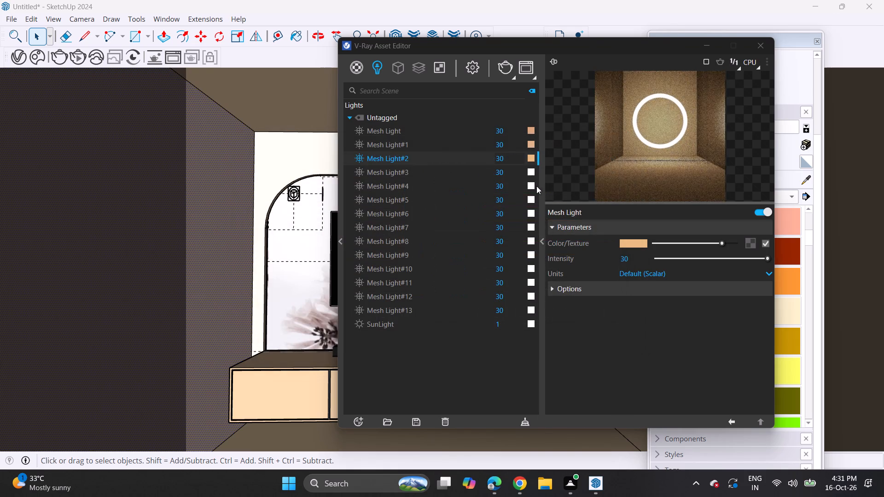
Set the colour of Mesh Light#3 to warm yellow-orange, RGB 0.909, 0.736, 0.461.
{"action": "left_click", "coordinate": [531, 173]}
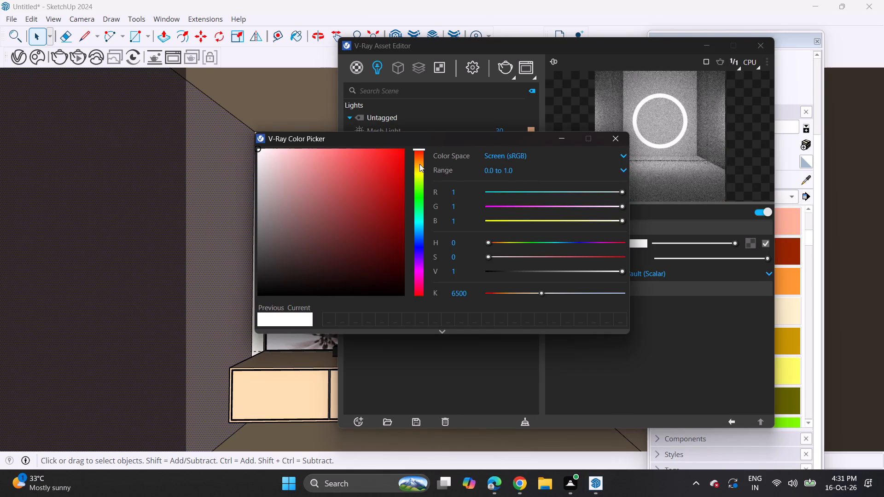
{"action": "left_click", "coordinate": [419, 164]}
{"action": "left_click", "coordinate": [330, 162]}
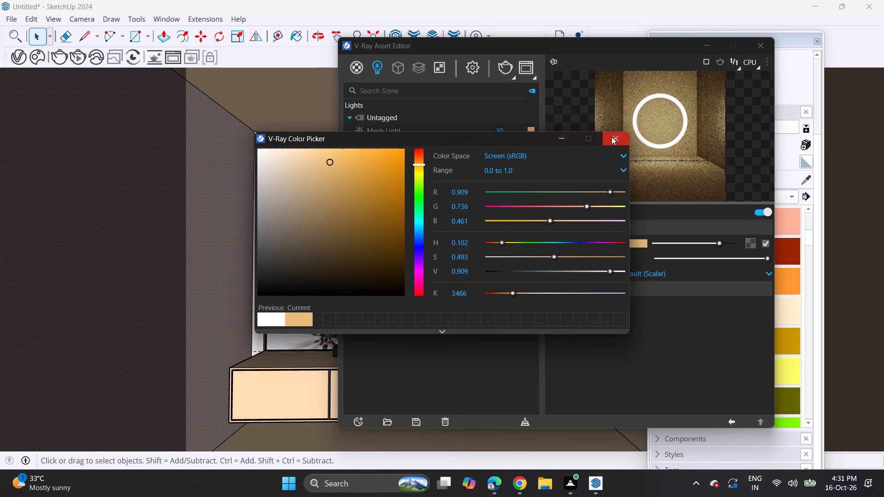
{"action": "left_click", "coordinate": [611, 137]}
Set the colour of Mesh Light#4 to a light warm orange with hue 0.091.
{"action": "left_click", "coordinate": [529, 185]}
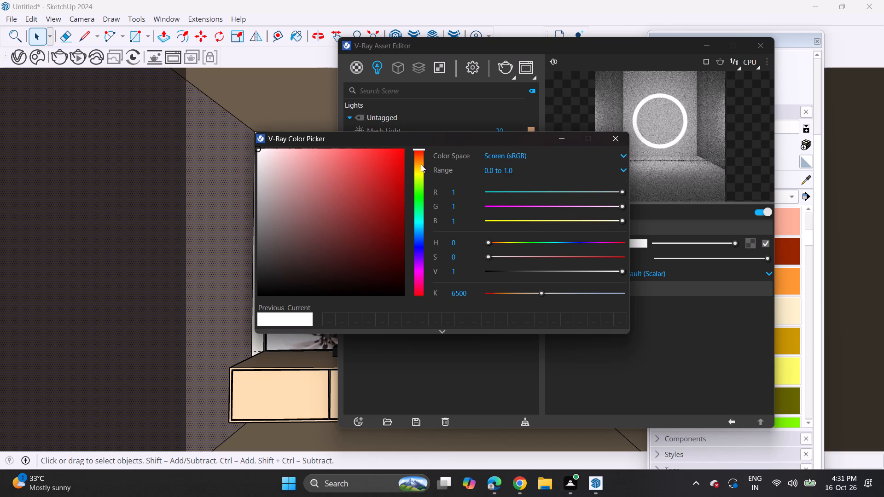
{"action": "left_click", "coordinate": [420, 162]}
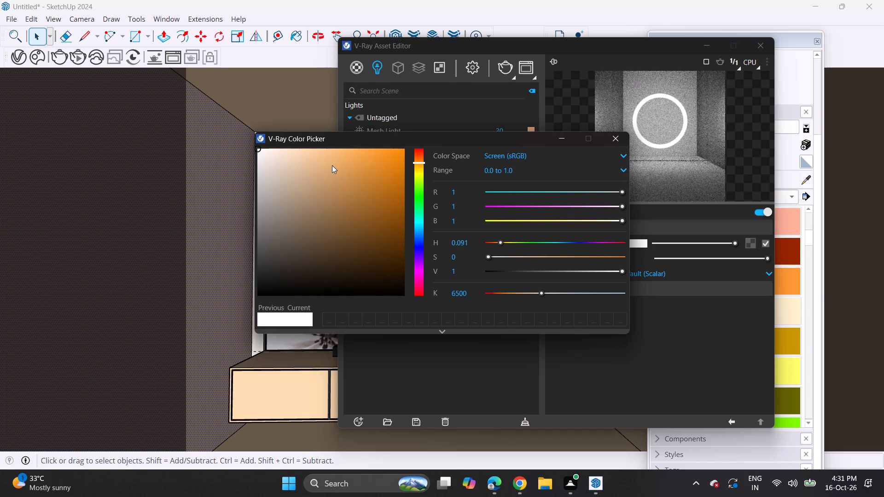
{"action": "left_click", "coordinate": [332, 165]}
{"action": "left_click", "coordinate": [618, 138]}
Set the colour of Mesh Light#5 to warm orange, RGB 0.909, 0.691, 0.376.
{"action": "left_click", "coordinate": [531, 197]}
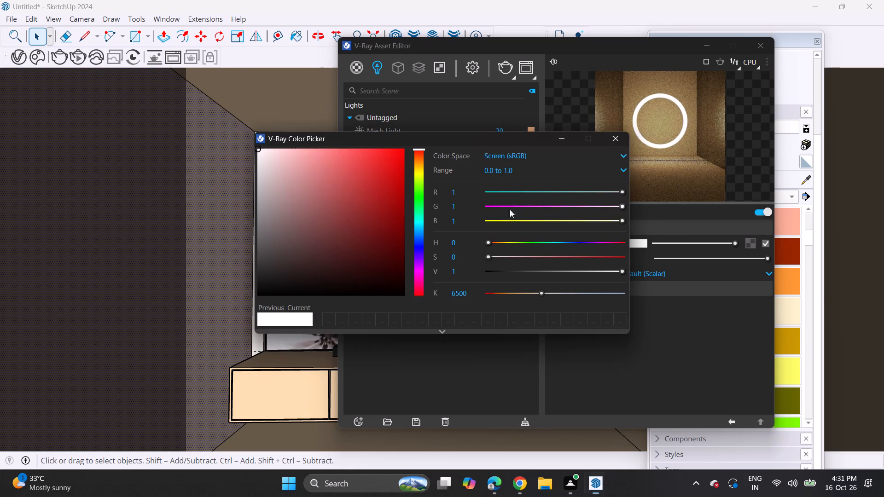
{"action": "left_click", "coordinate": [421, 163]}
{"action": "left_click", "coordinate": [344, 162]}
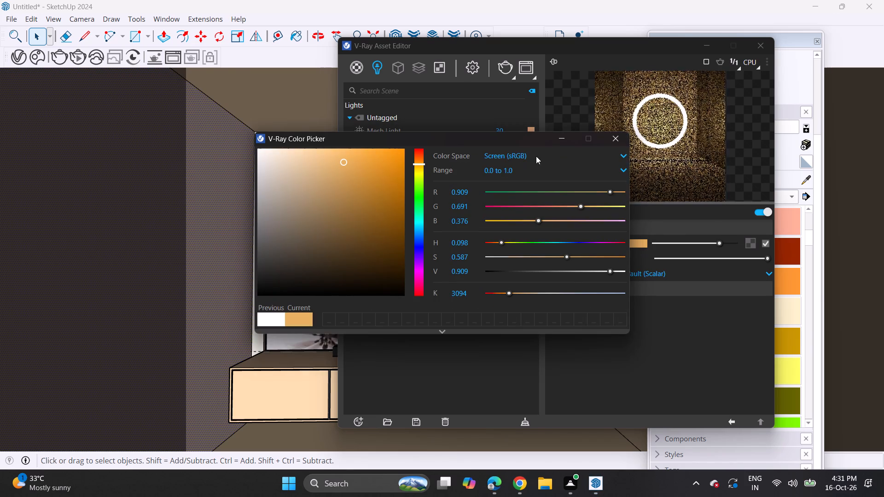
{"action": "left_click", "coordinate": [623, 135]}
Set the colour of Mesh Light#6 to light warm orange, RGB 0.941, 0.702, 0.466.
{"action": "left_click", "coordinate": [529, 209]}
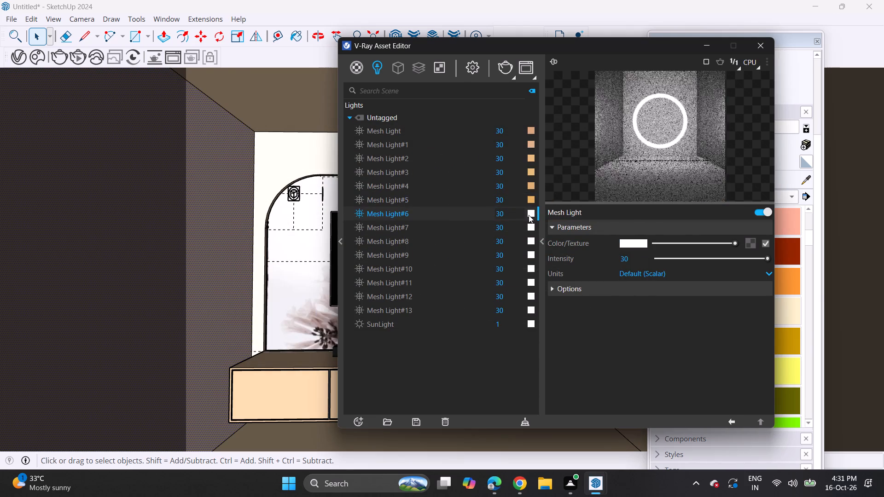
{"action": "left_click", "coordinate": [529, 215]}
{"action": "left_click", "coordinate": [420, 163]}
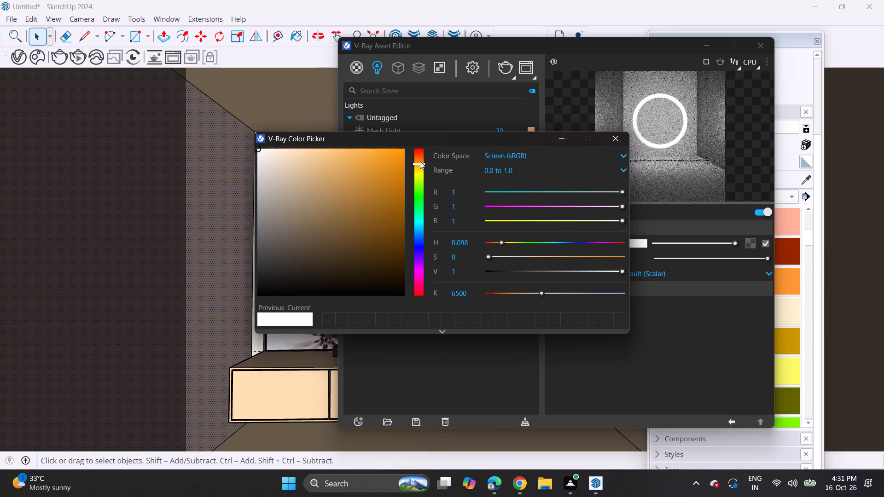
{"action": "left_click", "coordinate": [420, 161]}
{"action": "left_click", "coordinate": [332, 157]}
{"action": "left_click", "coordinate": [611, 137]}
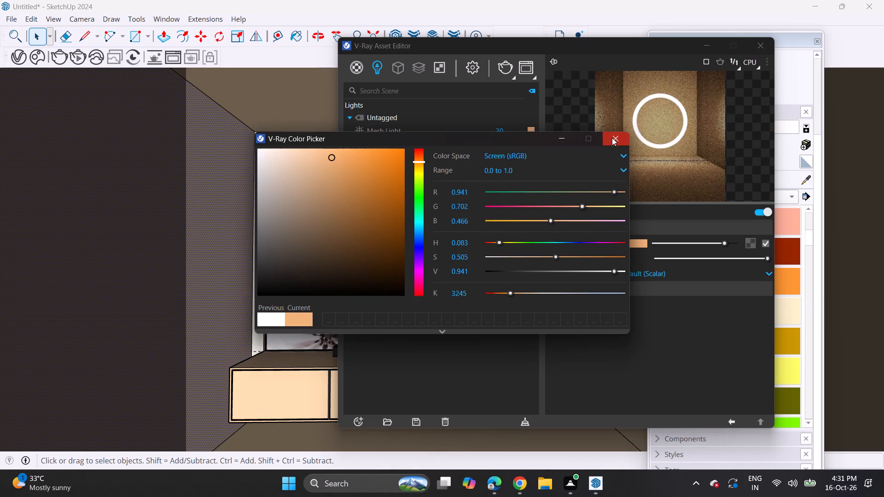
Set the colour of Mesh Light#7 to warm yellow-orange, RGB 0.898, 0.736, 0.452.
{"action": "left_click", "coordinate": [530, 225]}
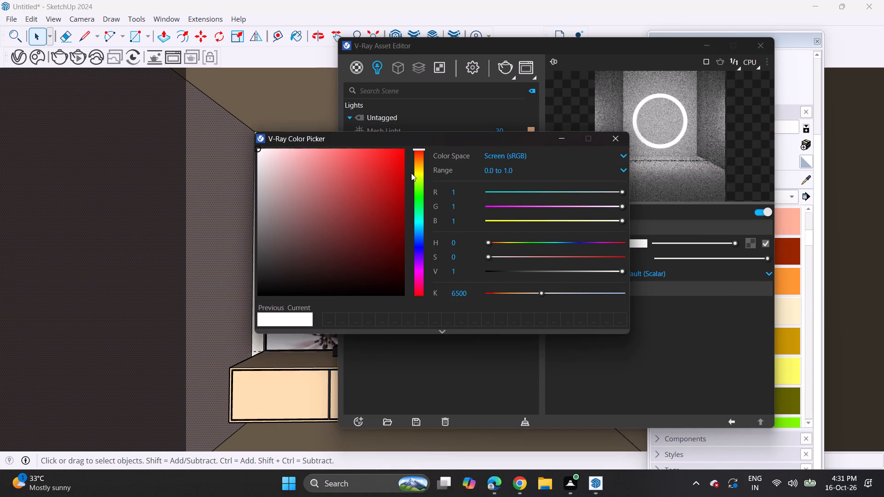
{"action": "left_click", "coordinate": [418, 164]}
{"action": "left_click", "coordinate": [331, 164]}
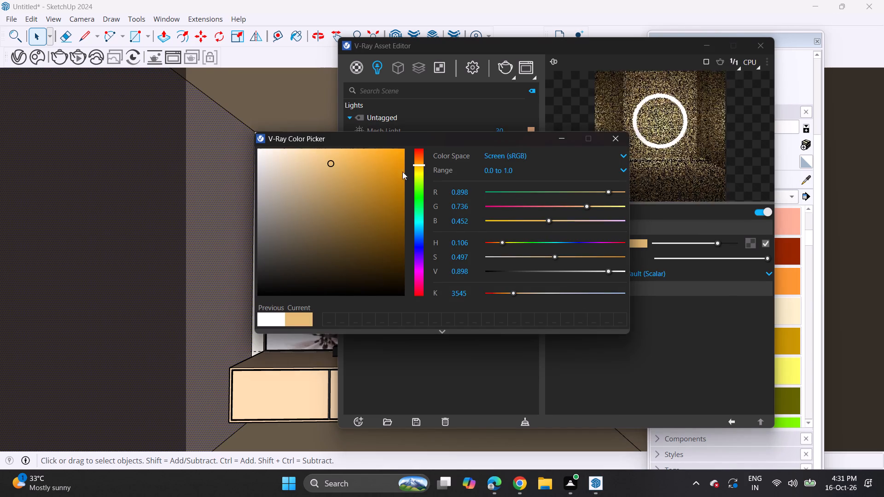
{"action": "left_click", "coordinate": [618, 140]}
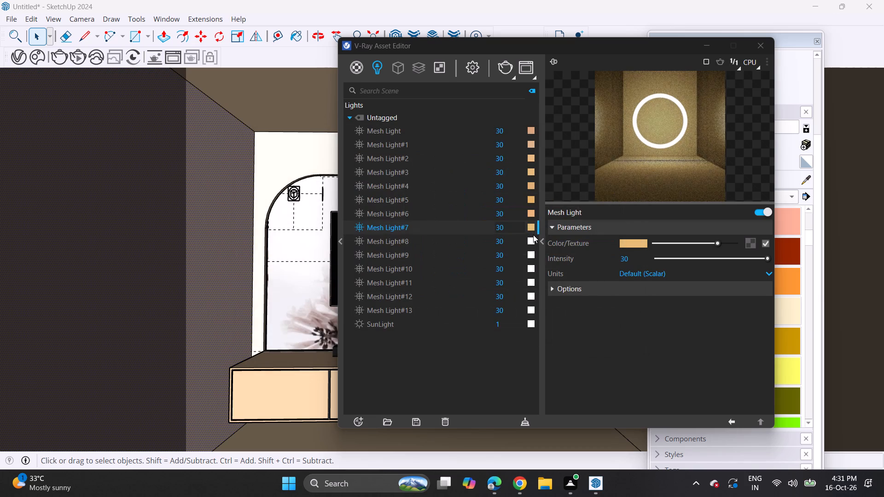
Set the colour of Mesh Light#8 to a light warm orange with hue 0.095.
{"action": "left_click", "coordinate": [531, 240]}
{"action": "left_click_drag", "start_coordinate": [418, 150], "coordinate": [419, 156]}
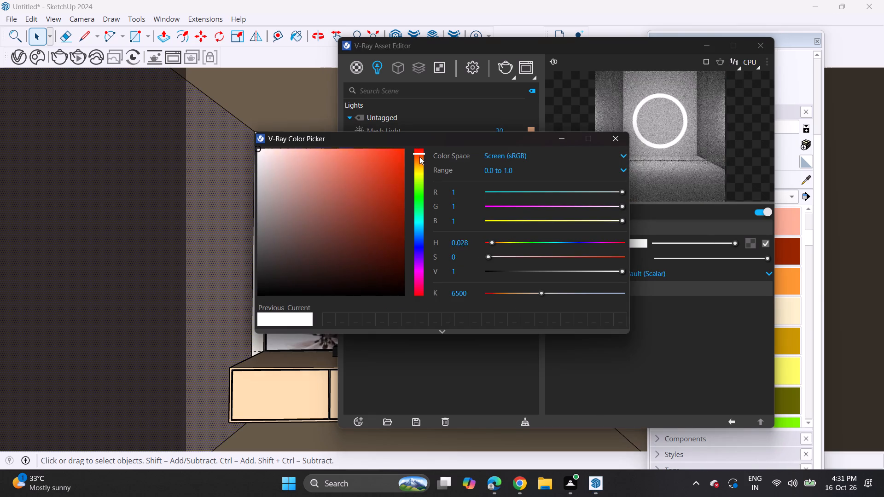
{"action": "left_click_drag", "start_coordinate": [419, 156], "coordinate": [422, 167]}
{"action": "left_click", "coordinate": [419, 163]}
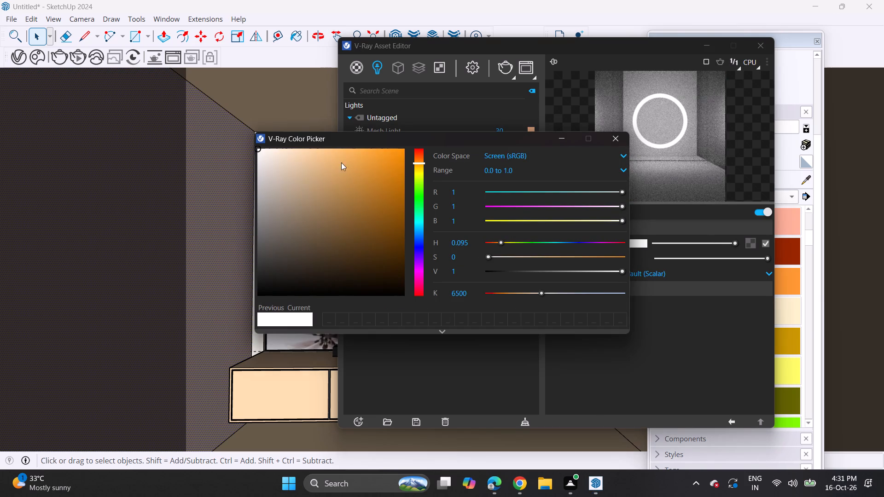
{"action": "left_click", "coordinate": [332, 162]}
{"action": "left_click", "coordinate": [617, 136]}
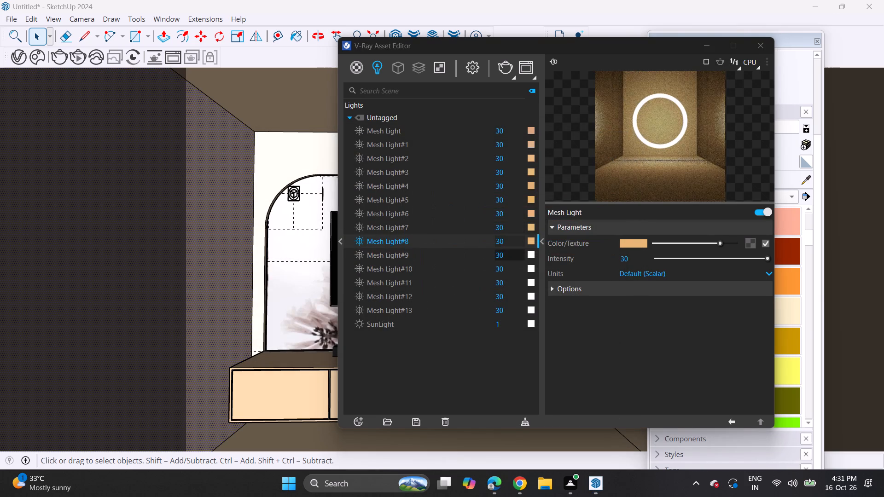
Set the colour of Mesh Light#9 to warm orange, RGB 0.909, 0.618, 0.401.
{"action": "left_click", "coordinate": [529, 253]}
{"action": "left_click", "coordinate": [420, 159]}
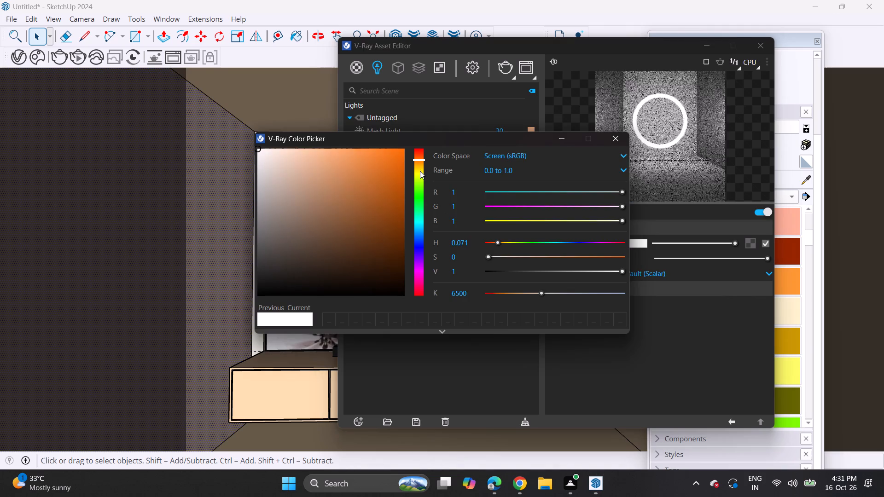
{"action": "left_click", "coordinate": [340, 162]}
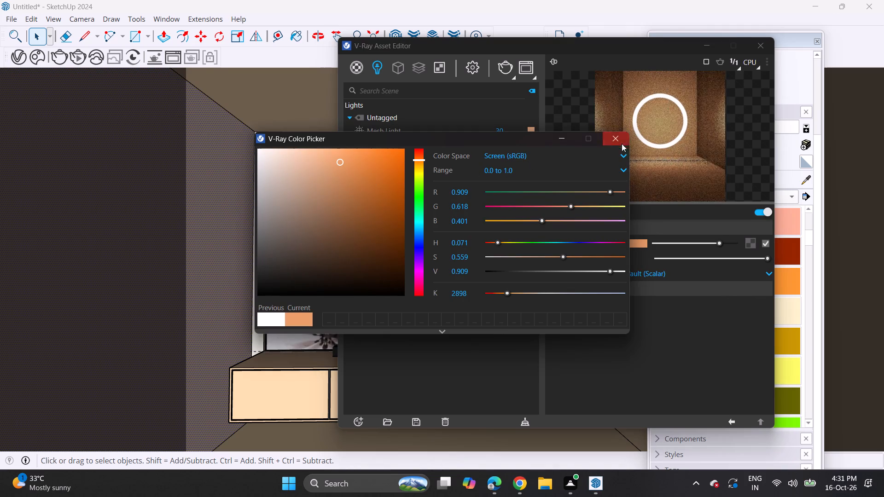
{"action": "left_click", "coordinate": [622, 137]}
Set the colour of Mesh Light#10 to a warm orange with hue 0.075.
{"action": "left_click", "coordinate": [529, 269]}
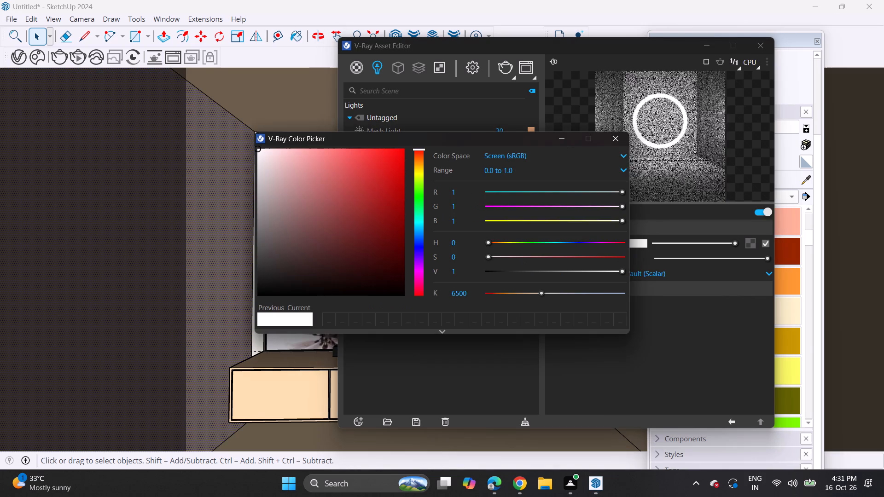
{"action": "left_click", "coordinate": [420, 161]}
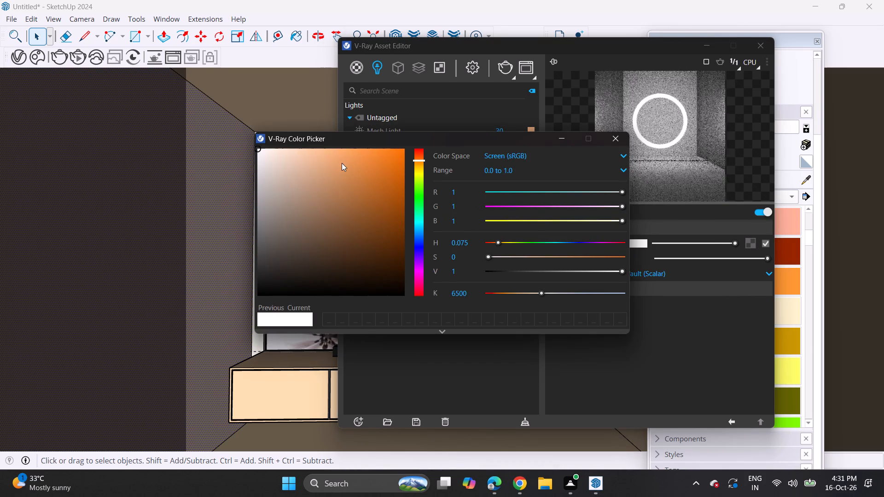
{"action": "left_click", "coordinate": [341, 162]}
{"action": "left_click", "coordinate": [617, 141]}
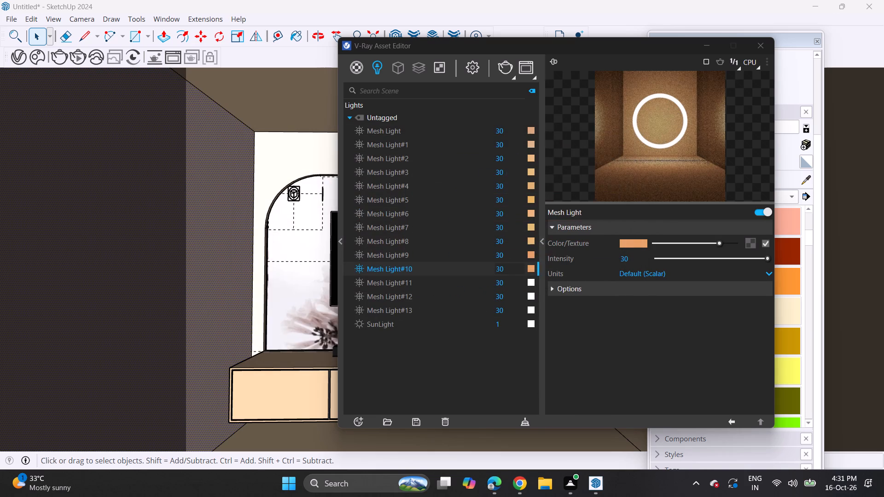
Set the colour of Mesh Light#11 to light warm orange, RGB 0.941, 0.693, 0.448.
{"action": "left_click", "coordinate": [529, 281]}
{"action": "left_click", "coordinate": [420, 153]}
{"action": "left_click", "coordinate": [421, 157]}
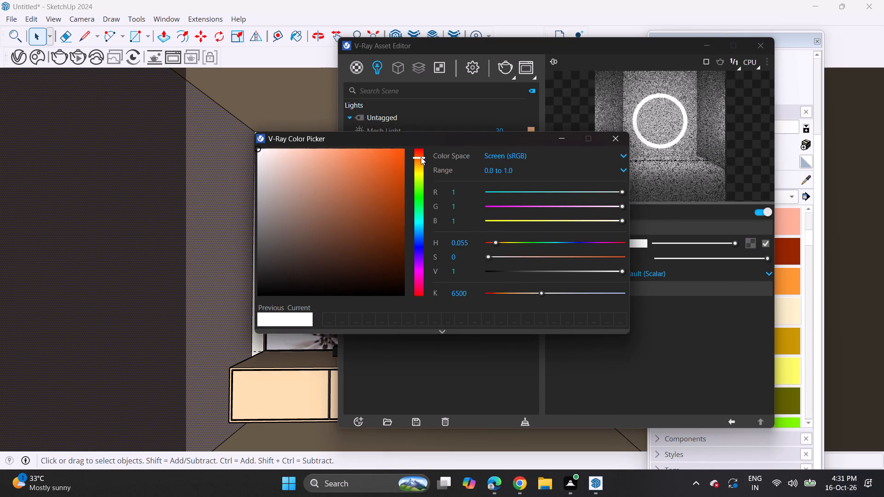
{"action": "left_click", "coordinate": [335, 157]}
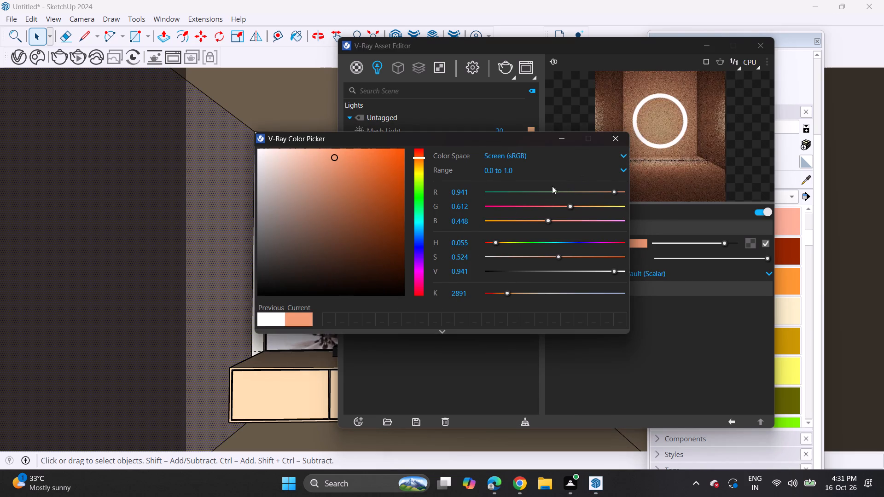
{"action": "left_click", "coordinate": [419, 158]}
{"action": "left_click", "coordinate": [418, 161]}
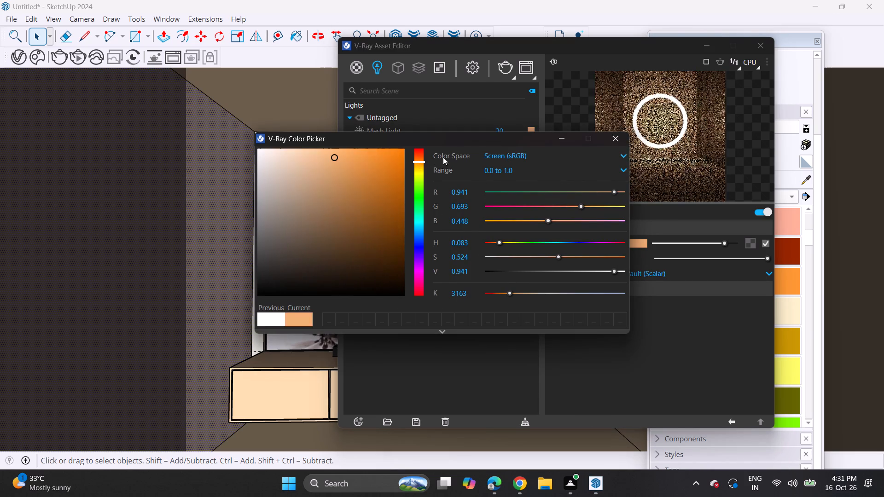
{"action": "left_click", "coordinate": [618, 131]}
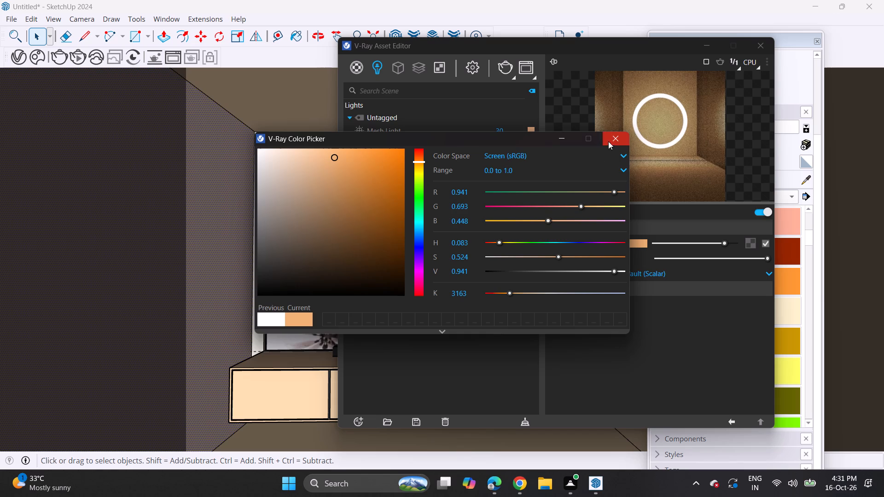
{"action": "left_click", "coordinate": [608, 141]}
Set the colour of Mesh Light#12 to warm orange, RGB 0.894, 0.62, 0.436.
{"action": "left_click", "coordinate": [530, 298]}
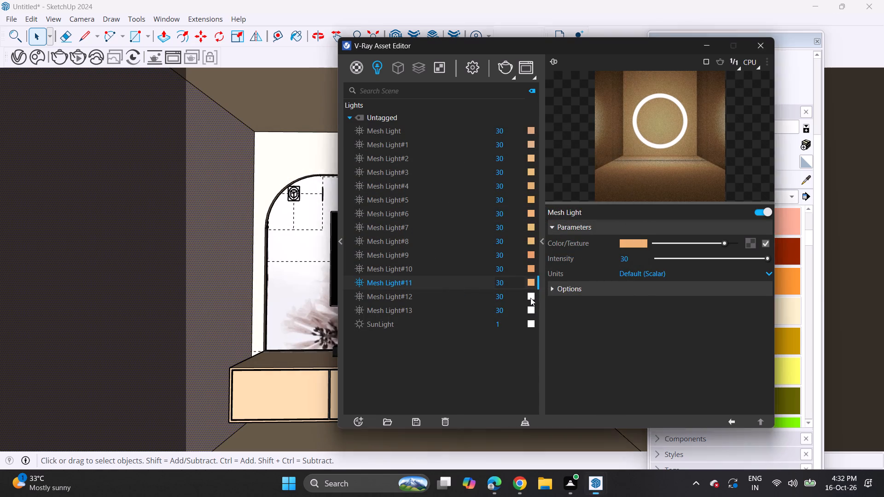
{"action": "left_click", "coordinate": [417, 159]}
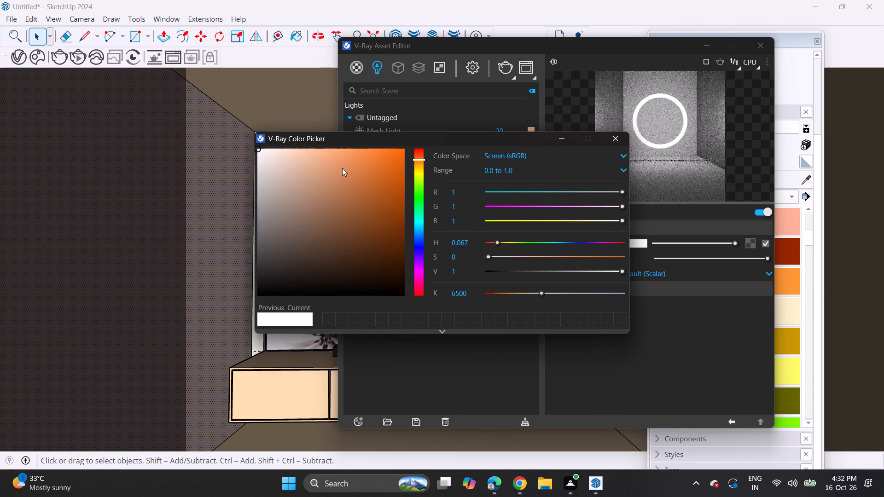
{"action": "left_click", "coordinate": [333, 164]}
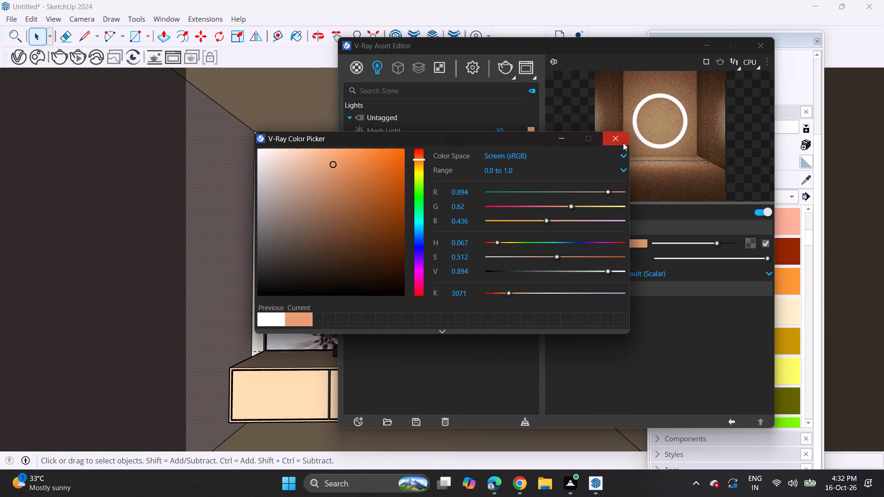
{"action": "left_click", "coordinate": [622, 142]}
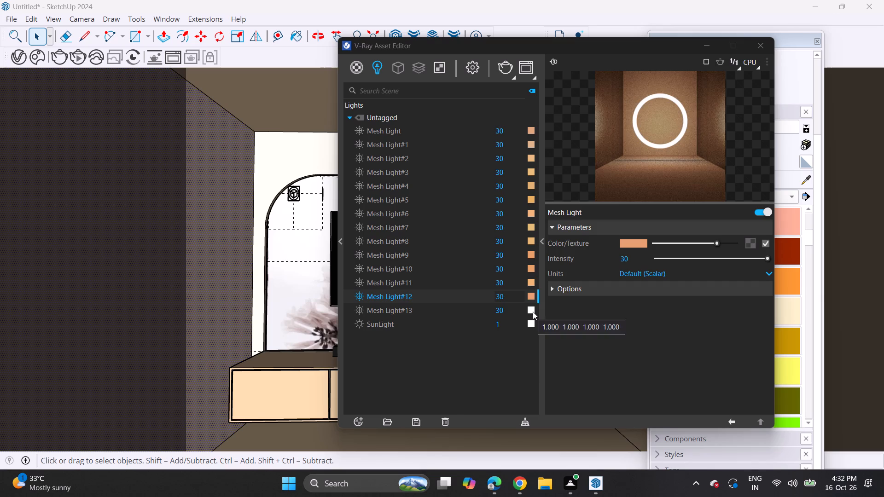
Set the colour of Mesh Light#13 to warm tan-orange, RGB 0.902, 0.711, 0.461, and close the asset editor.
{"action": "left_click", "coordinate": [533, 312]}
{"action": "left_click_drag", "start_coordinate": [415, 159], "coordinate": [419, 164]}
{"action": "left_click", "coordinate": [414, 160]}
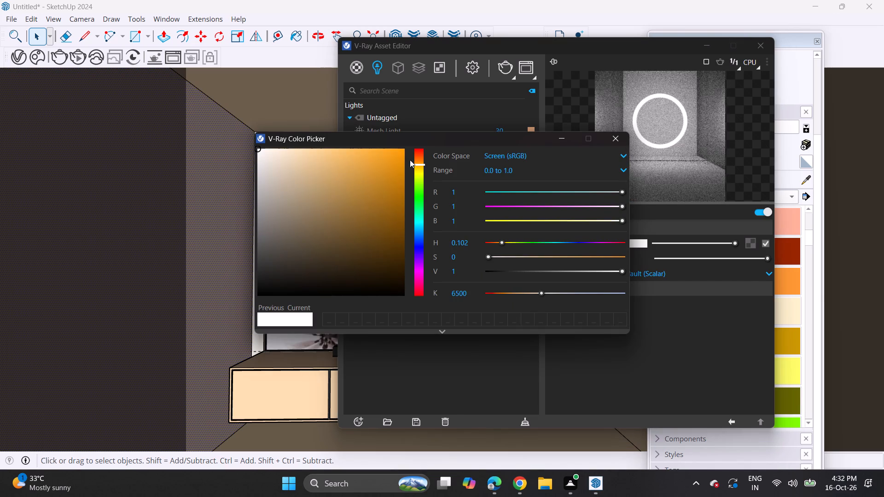
{"action": "double_click", "coordinate": [417, 154]}
{"action": "left_click", "coordinate": [420, 163]}
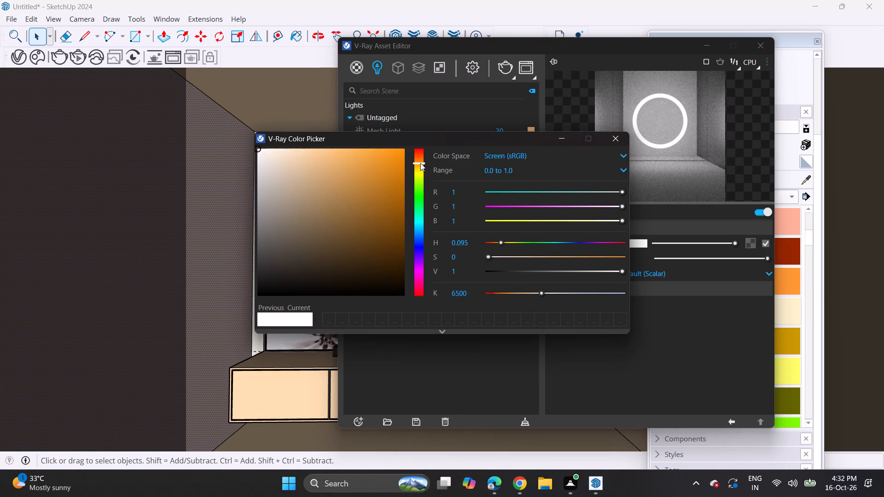
{"action": "left_click", "coordinate": [347, 164]}
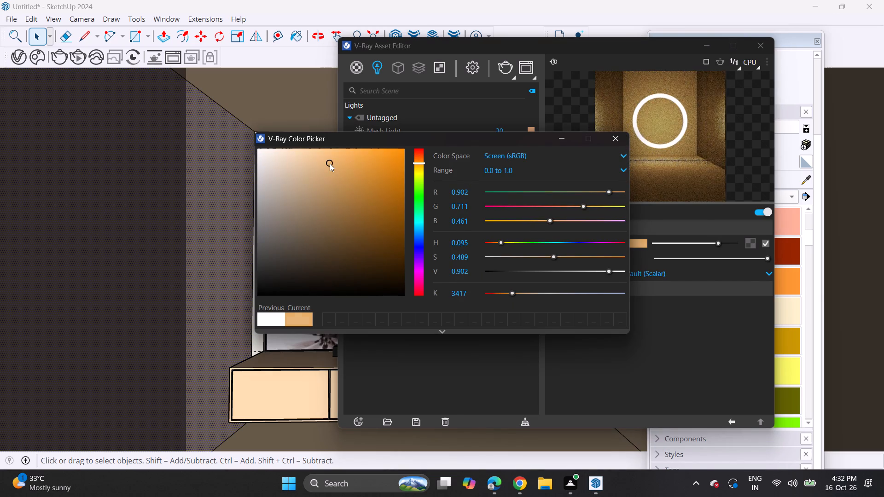
{"action": "left_click", "coordinate": [330, 163]}
{"action": "left_click", "coordinate": [616, 134]}
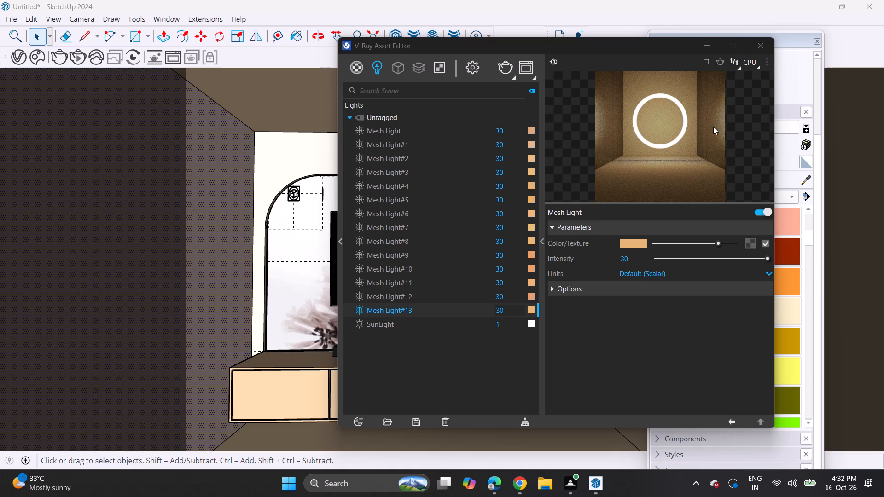
{"action": "left_click", "coordinate": [750, 50]}
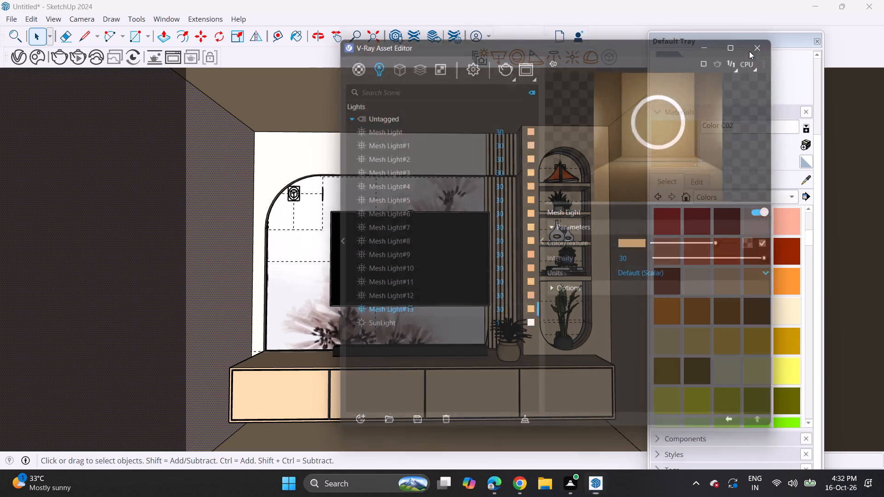
Paint the room's left side wall with Color C02 and clear the selection.
{"action": "scroll", "coordinate": [358, 187], "scroll_direction": "down", "scroll_amount": 5}
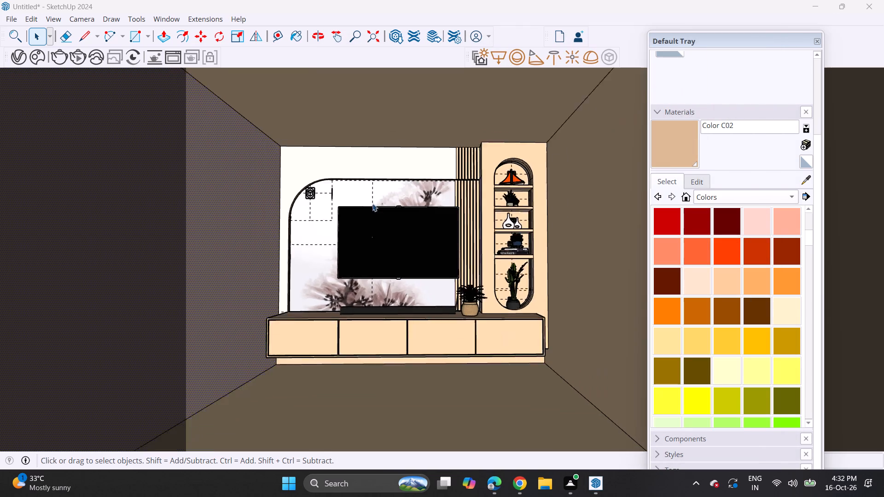
{"action": "scroll", "coordinate": [372, 203], "scroll_direction": "down", "scroll_amount": 6}
{"action": "left_click_drag", "start_coordinate": [675, 140], "coordinate": [666, 158]}
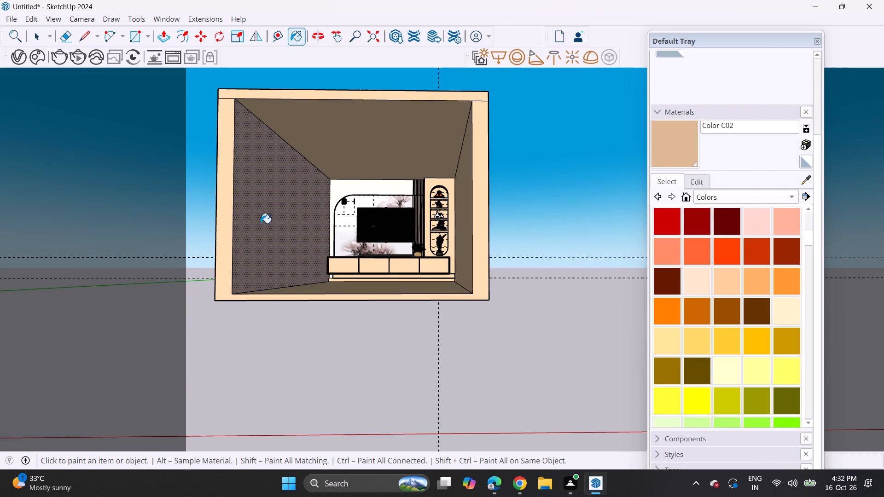
{"action": "left_click", "coordinate": [261, 223]}
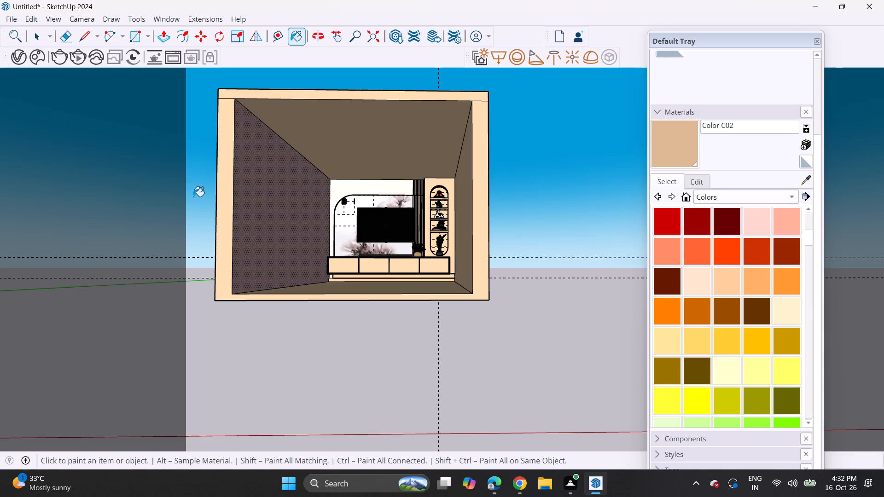
{"action": "key", "text": "space"}
{"action": "key", "text": "v"}
{"action": "left_click", "coordinate": [192, 189]}
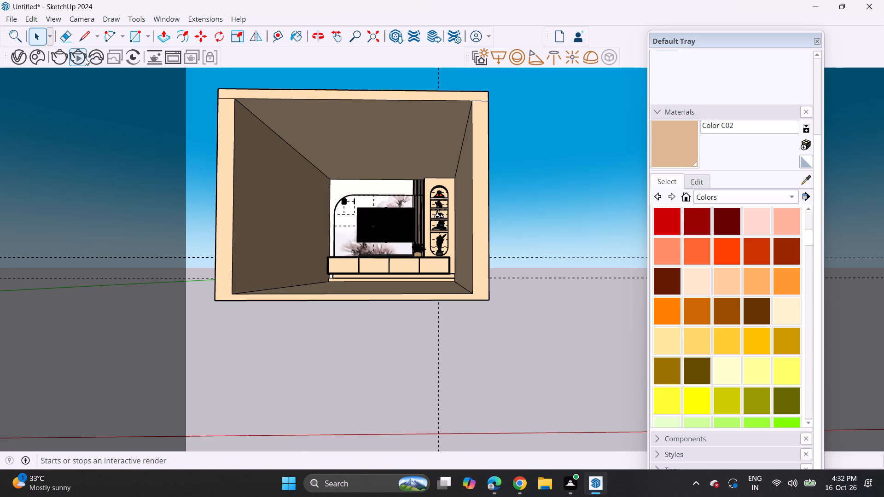
Draw a rectangle from corner to opposite corner across the room's open front to close it off.
{"action": "left_click", "coordinate": [138, 36]}
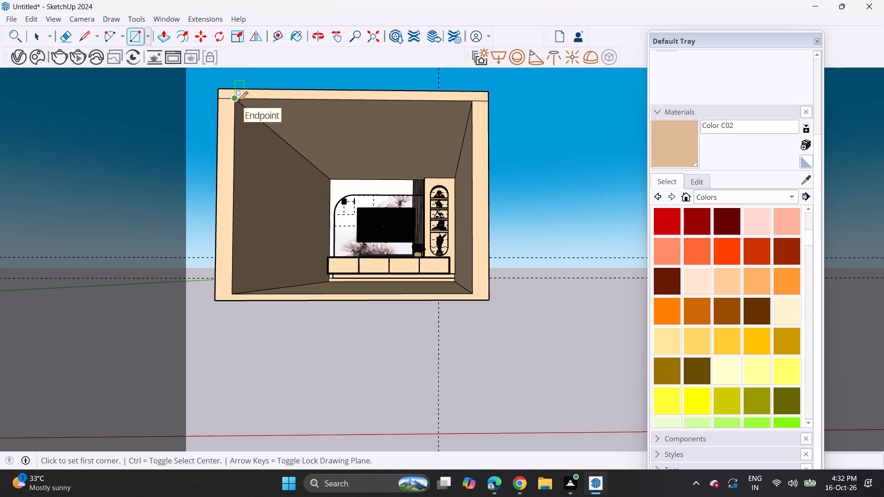
{"action": "left_click", "coordinate": [234, 102]}
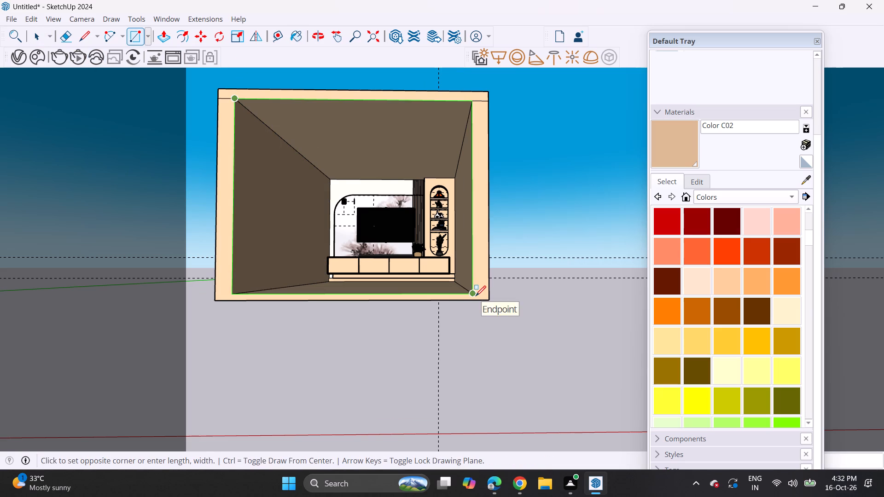
{"action": "left_click", "coordinate": [476, 296]}
Paint the unpainted inner edge faces of the arched shelf niche with Color C02, from the top curve to the bottom curve.
{"action": "scroll", "coordinate": [397, 152], "scroll_direction": "up", "scroll_amount": 14}
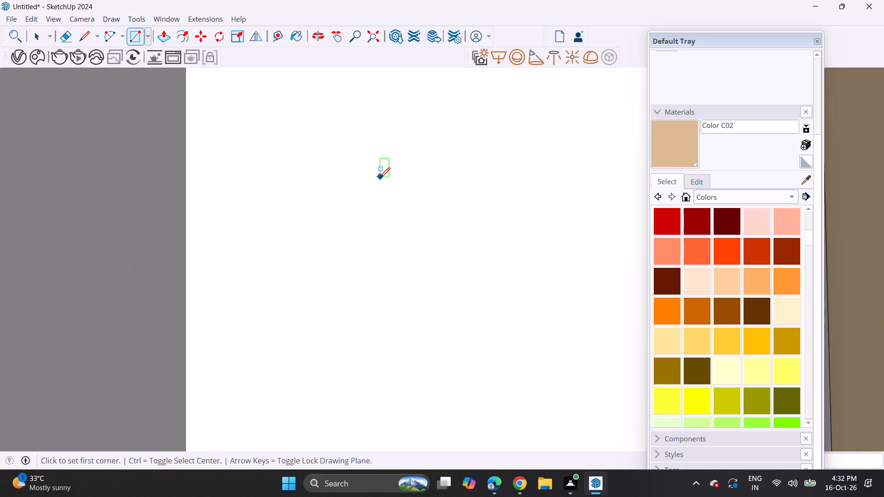
{"action": "scroll", "coordinate": [380, 178], "scroll_direction": "up", "scroll_amount": 20}
{"action": "scroll", "coordinate": [380, 178], "scroll_direction": "up", "scroll_amount": 2}
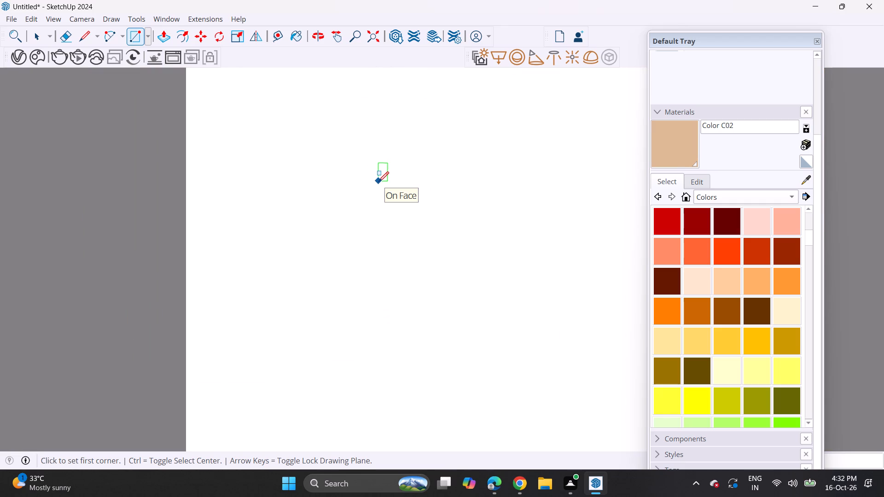
{"action": "scroll", "coordinate": [378, 182], "scroll_direction": "up", "scroll_amount": 20}
{"action": "scroll", "coordinate": [378, 182], "scroll_direction": "up", "scroll_amount": 2}
{"action": "scroll", "coordinate": [378, 182], "scroll_direction": "up", "scroll_amount": 20}
{"action": "scroll", "coordinate": [378, 182], "scroll_direction": "up", "scroll_amount": 1}
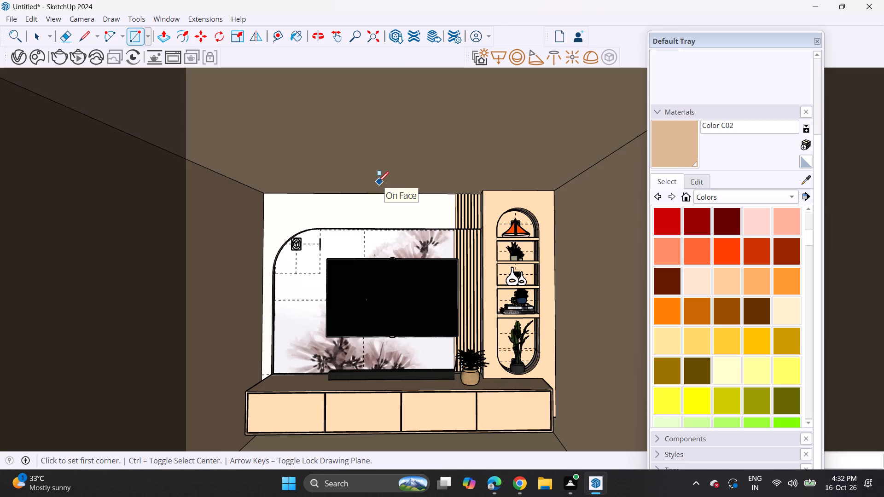
{"action": "middle_click_drag", "start_coordinate": [394, 234], "coordinate": [405, 197], "text": "shift"}
{"action": "scroll", "coordinate": [412, 209], "scroll_direction": "up", "scroll_amount": 2}
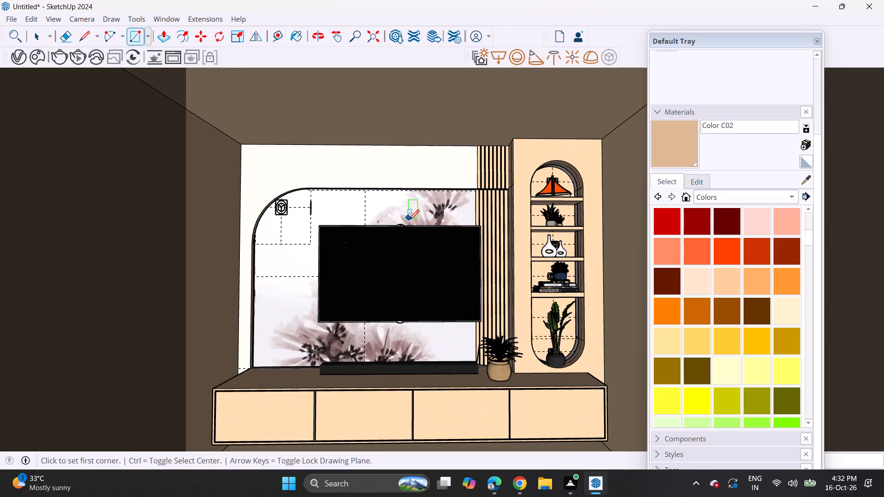
{"action": "middle_click_drag", "start_coordinate": [407, 229], "coordinate": [412, 192]}
{"action": "scroll", "coordinate": [412, 196], "scroll_direction": "up", "scroll_amount": 1}
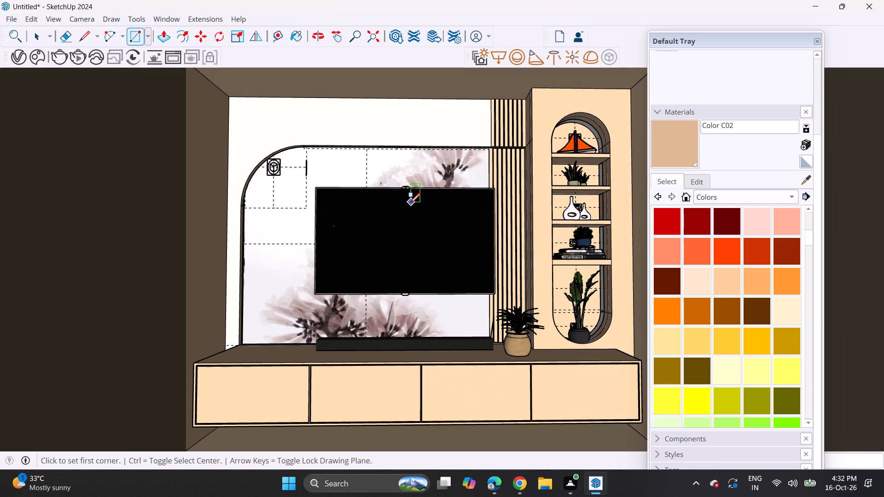
{"action": "left_click", "coordinate": [675, 154]}
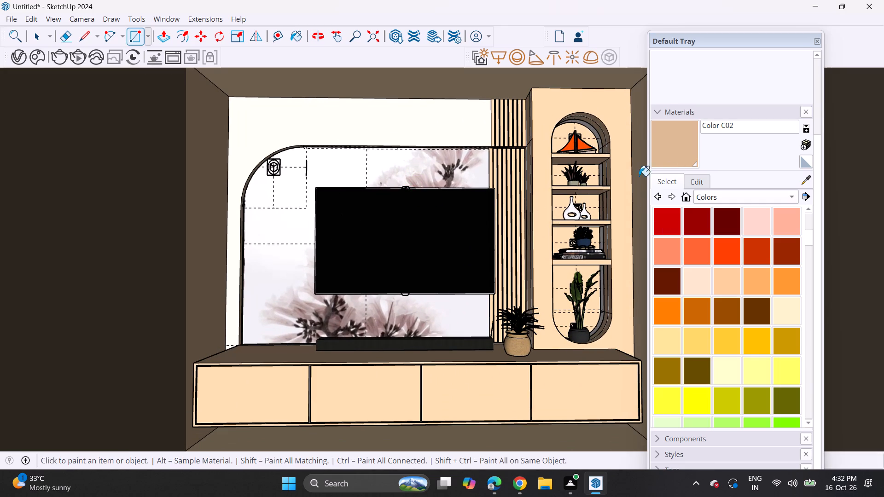
{"action": "scroll", "coordinate": [617, 168], "scroll_direction": "up", "scroll_amount": 6}
{"action": "left_click", "coordinate": [598, 170]}
{"action": "left_click", "coordinate": [595, 123]}
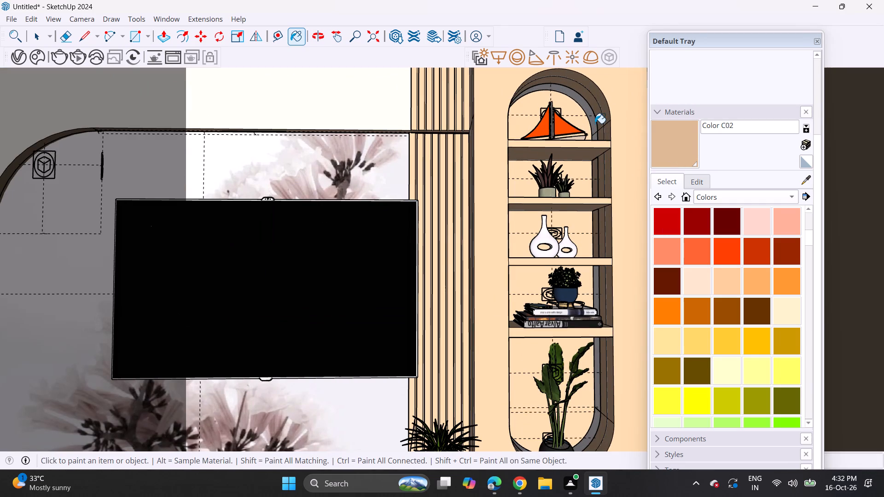
{"action": "left_click", "coordinate": [596, 293]}
{"action": "left_click", "coordinate": [596, 396]}
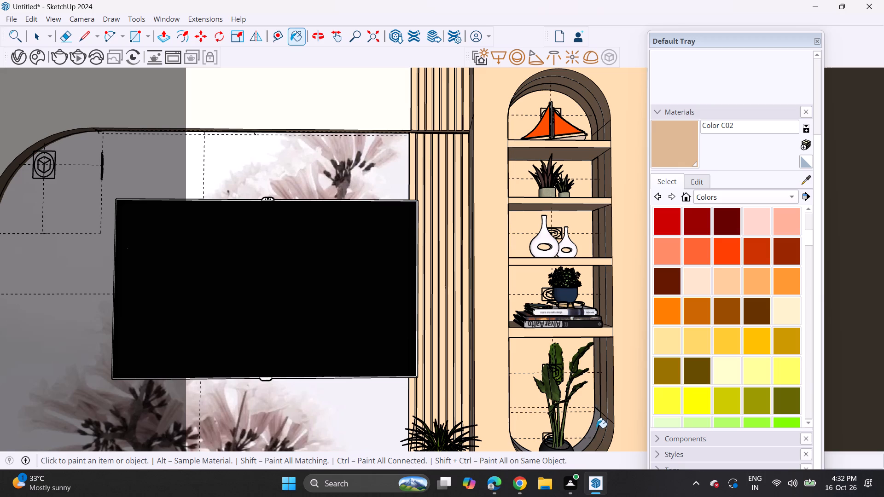
{"action": "left_click", "coordinate": [596, 430]}
Inspect the painted niche from an angle and frame the whole TV wall unit from the front inside the room.
{"action": "middle_click_drag", "start_coordinate": [595, 416], "coordinate": [504, 380]}
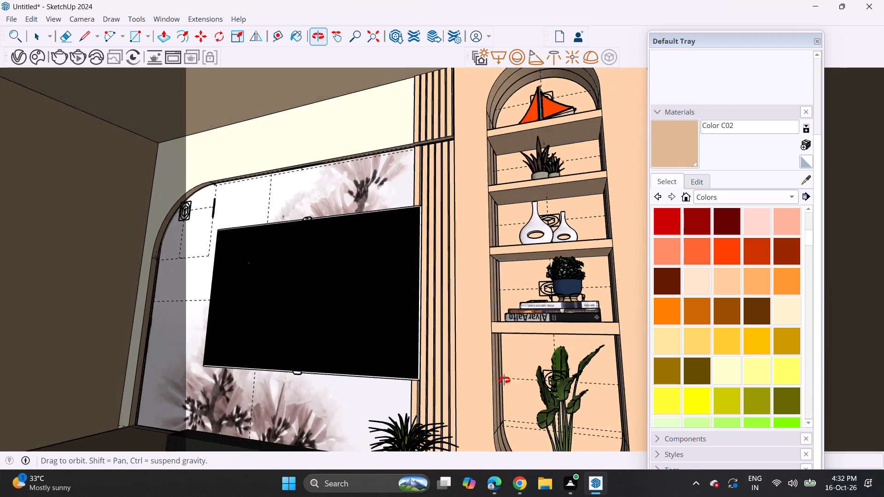
{"action": "middle_click_drag", "start_coordinate": [504, 380], "coordinate": [599, 376]}
{"action": "scroll", "coordinate": [547, 358], "scroll_direction": "down", "scroll_amount": 5}
{"action": "middle_click_drag", "start_coordinate": [473, 365], "coordinate": [527, 266]}
{"action": "middle_click_drag", "start_coordinate": [527, 270], "coordinate": [520, 334]}
{"action": "middle_click_drag", "start_coordinate": [529, 299], "coordinate": [519, 311], "text": "shift"}
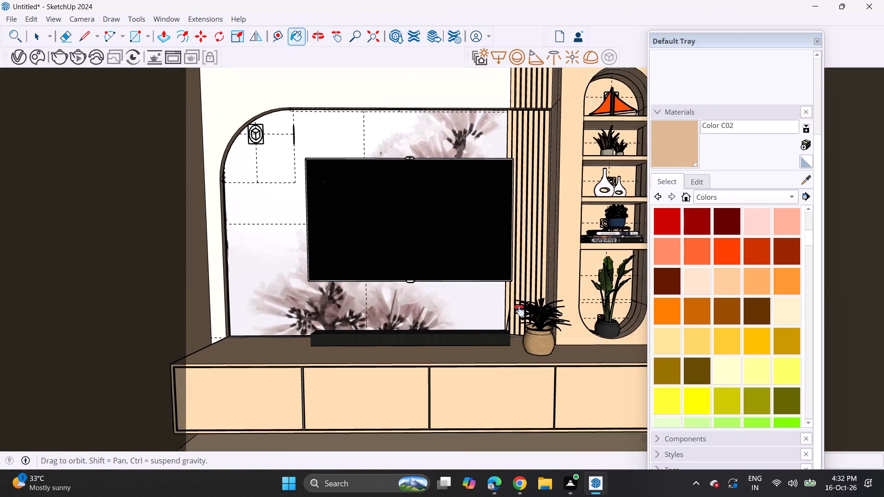
{"action": "middle_click_drag", "start_coordinate": [519, 311], "coordinate": [505, 325], "text": "shift"}
{"action": "scroll", "coordinate": [505, 325], "scroll_direction": "up", "scroll_amount": 1, "text": "shift"}
{"action": "scroll", "coordinate": [505, 324], "scroll_direction": "down", "scroll_amount": 4}
{"action": "middle_click_drag", "start_coordinate": [509, 321], "coordinate": [504, 308]}
{"action": "scroll", "coordinate": [505, 307], "scroll_direction": "up", "scroll_amount": 2}
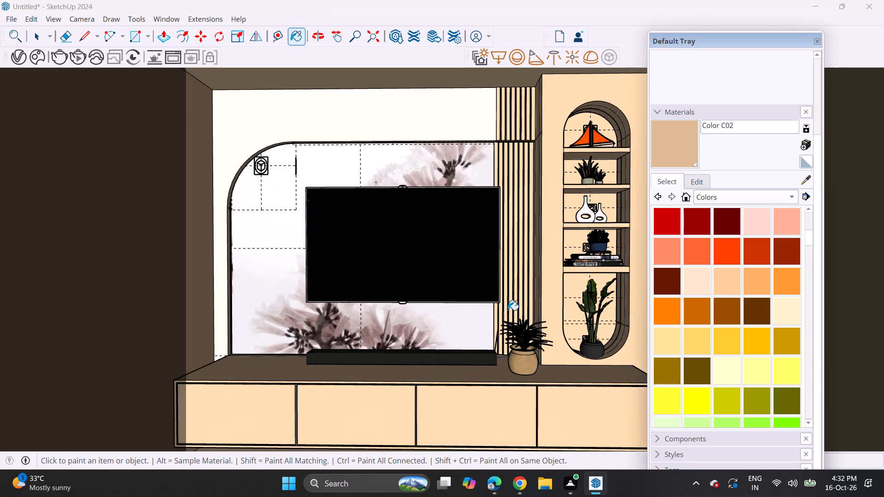
{"action": "middle_click_drag", "start_coordinate": [508, 310], "coordinate": [504, 307]}
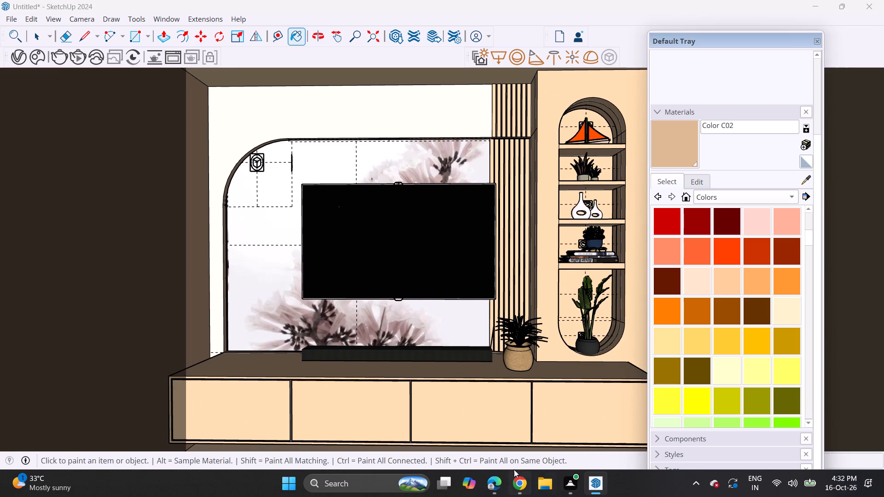
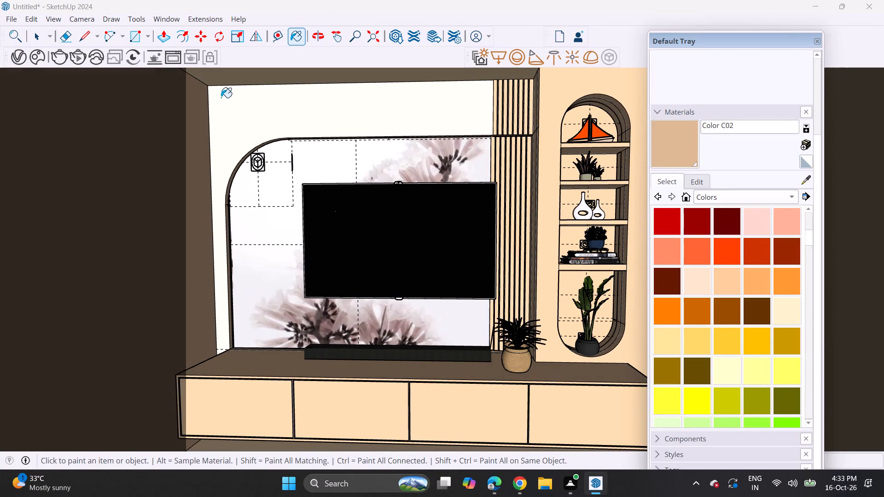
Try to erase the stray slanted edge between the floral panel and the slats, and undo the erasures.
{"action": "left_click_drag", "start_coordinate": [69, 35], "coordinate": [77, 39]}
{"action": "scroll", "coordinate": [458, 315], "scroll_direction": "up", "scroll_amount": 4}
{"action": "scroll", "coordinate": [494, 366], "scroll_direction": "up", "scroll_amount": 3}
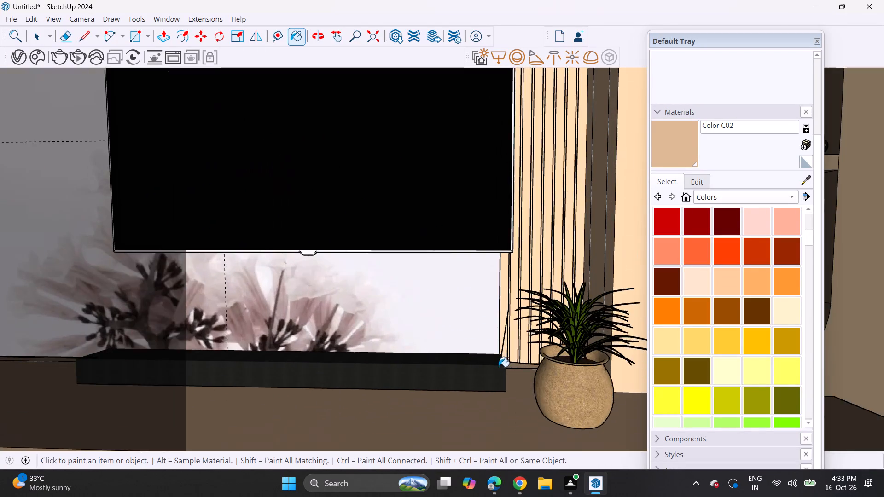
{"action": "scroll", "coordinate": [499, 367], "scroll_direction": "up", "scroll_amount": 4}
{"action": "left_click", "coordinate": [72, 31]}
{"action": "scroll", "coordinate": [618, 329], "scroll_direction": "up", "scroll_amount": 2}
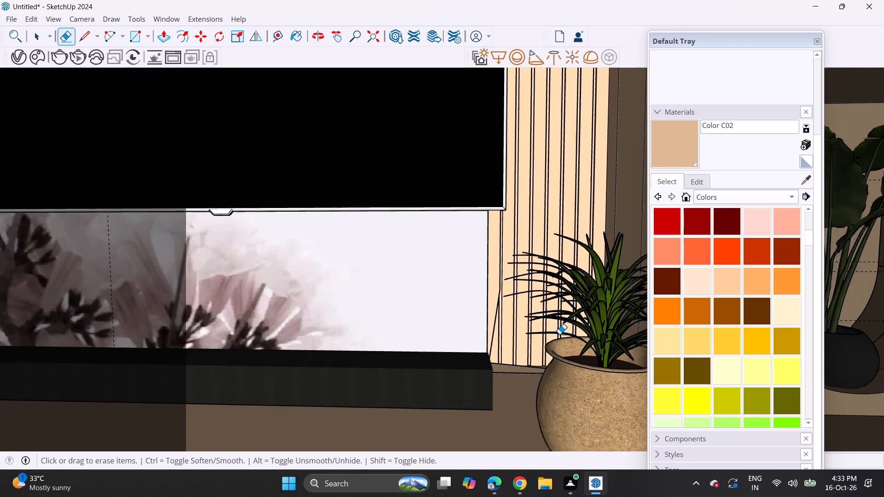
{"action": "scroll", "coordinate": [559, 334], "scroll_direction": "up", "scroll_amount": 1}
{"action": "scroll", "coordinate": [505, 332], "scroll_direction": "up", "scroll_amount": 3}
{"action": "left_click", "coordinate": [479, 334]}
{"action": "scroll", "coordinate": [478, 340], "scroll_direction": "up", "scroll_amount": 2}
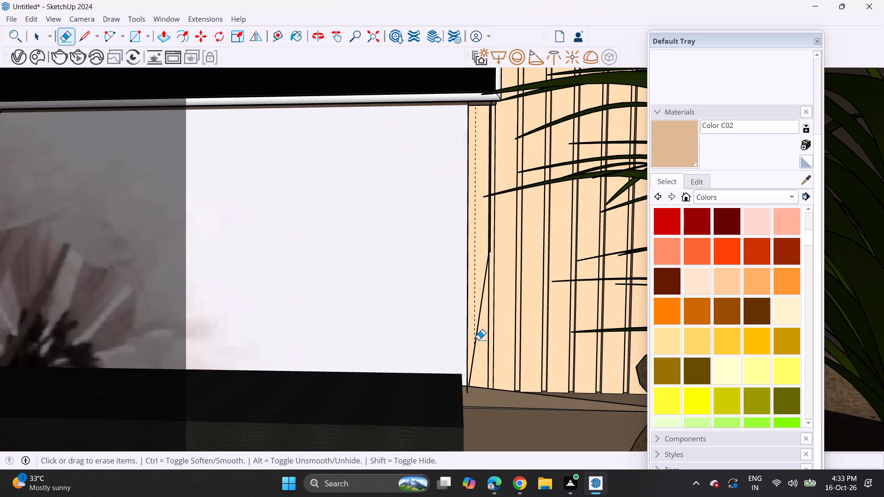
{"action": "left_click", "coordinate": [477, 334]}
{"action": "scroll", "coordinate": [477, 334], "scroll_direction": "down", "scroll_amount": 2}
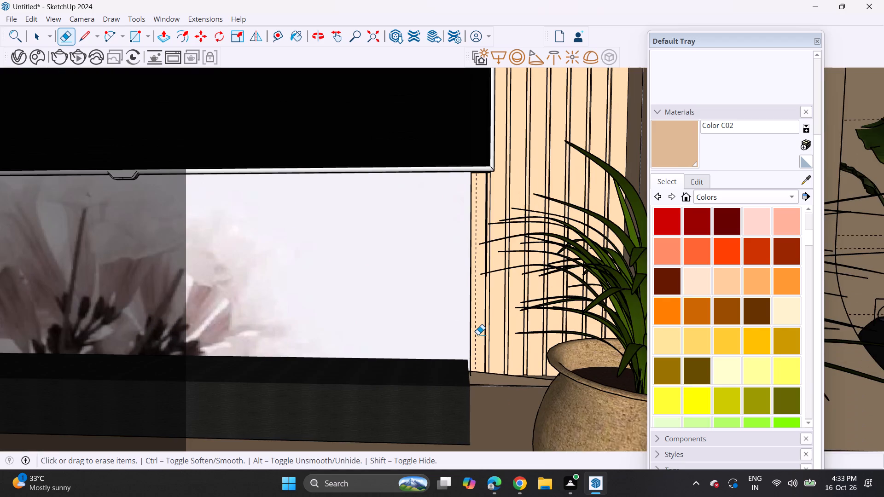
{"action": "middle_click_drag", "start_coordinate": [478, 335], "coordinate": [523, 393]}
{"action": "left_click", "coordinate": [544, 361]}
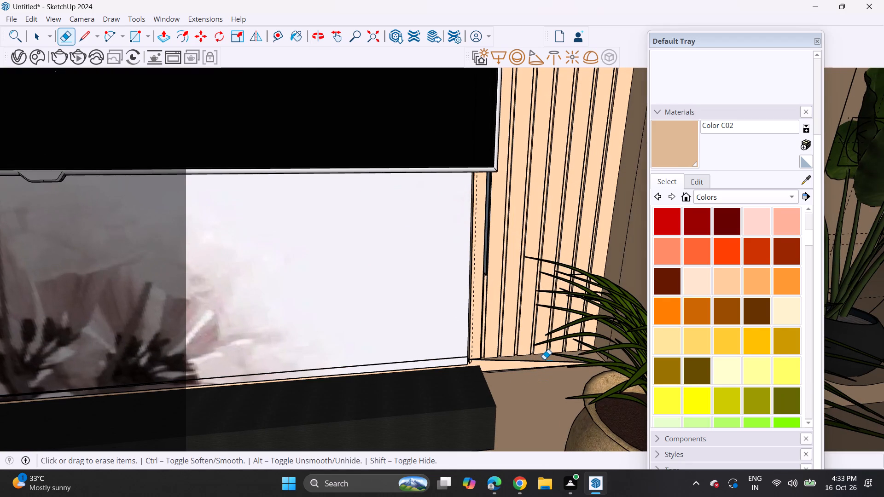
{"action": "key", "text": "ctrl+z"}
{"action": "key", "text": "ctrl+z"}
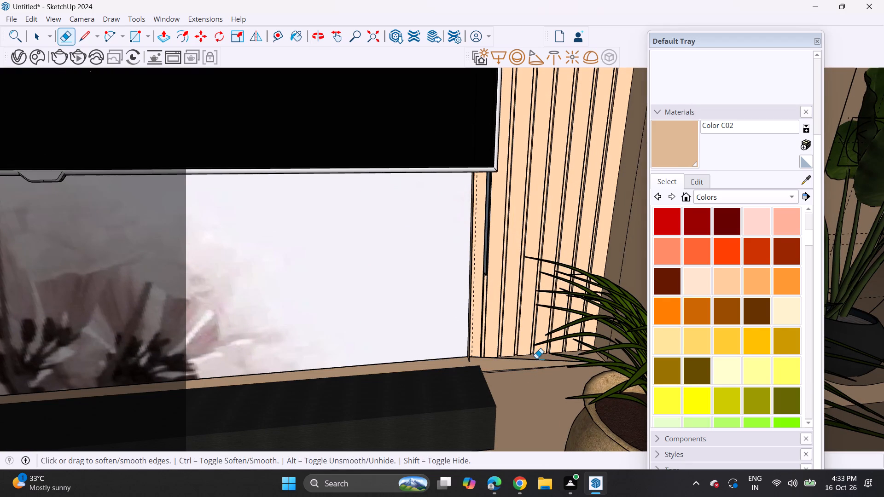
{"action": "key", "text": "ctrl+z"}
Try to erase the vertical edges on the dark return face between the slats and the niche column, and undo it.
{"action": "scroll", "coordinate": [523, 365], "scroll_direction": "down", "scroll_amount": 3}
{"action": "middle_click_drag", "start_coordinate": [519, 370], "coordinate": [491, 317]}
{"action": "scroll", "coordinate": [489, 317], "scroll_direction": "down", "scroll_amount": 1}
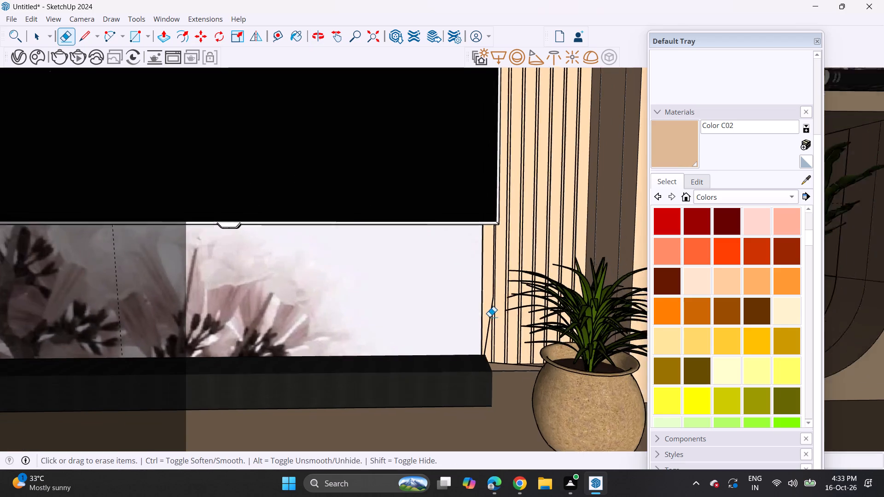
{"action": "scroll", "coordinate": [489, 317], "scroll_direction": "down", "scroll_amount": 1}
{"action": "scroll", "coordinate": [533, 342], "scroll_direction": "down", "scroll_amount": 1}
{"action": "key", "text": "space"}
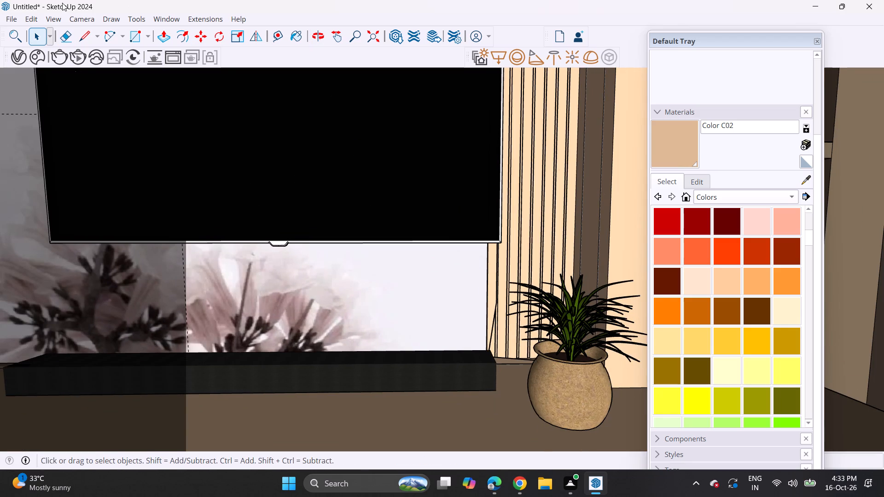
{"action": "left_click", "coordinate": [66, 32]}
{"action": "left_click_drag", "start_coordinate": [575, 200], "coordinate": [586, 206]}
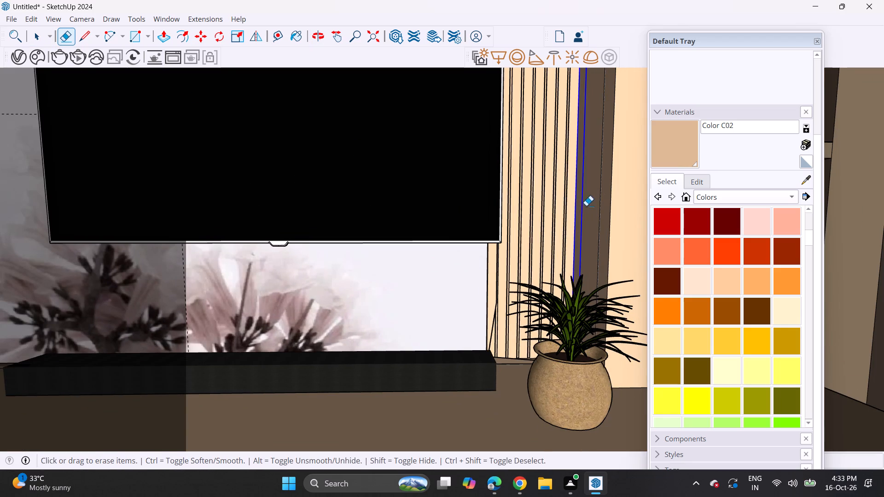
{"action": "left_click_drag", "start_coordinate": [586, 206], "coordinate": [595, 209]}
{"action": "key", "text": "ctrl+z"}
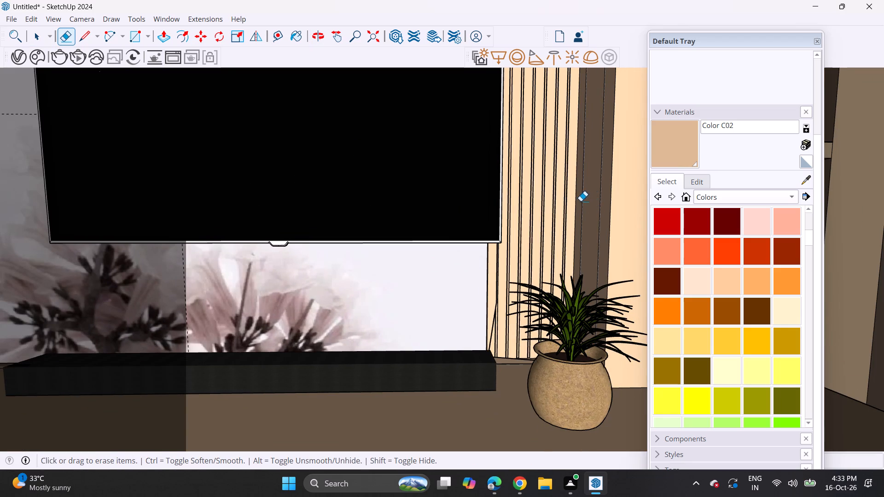
Erase the vertical dividing edges and the short horizontal edge on the return face between the slats and the niche column.
{"action": "left_click", "coordinate": [581, 201]}
{"action": "left_click", "coordinate": [597, 212]}
{"action": "scroll", "coordinate": [590, 206], "scroll_direction": "down", "scroll_amount": 6}
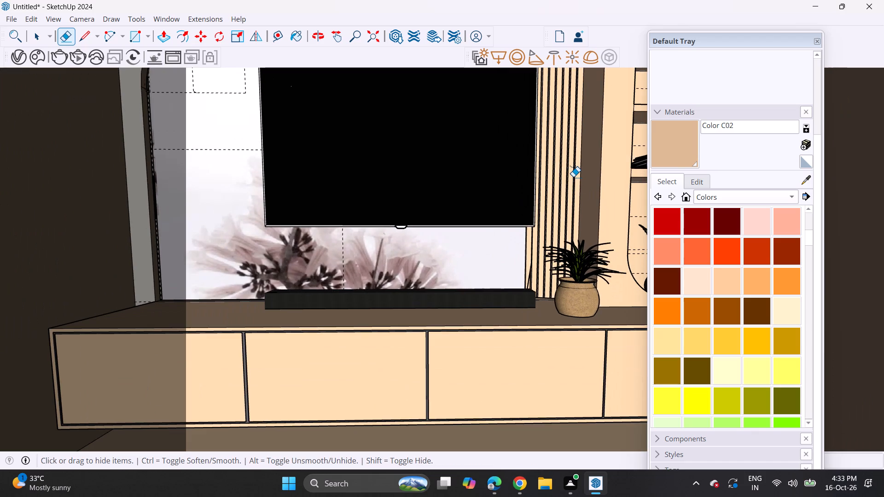
{"action": "middle_click_drag", "start_coordinate": [573, 177], "coordinate": [592, 322], "text": "shift"}
{"action": "middle_click_drag", "start_coordinate": [582, 231], "coordinate": [560, 296]}
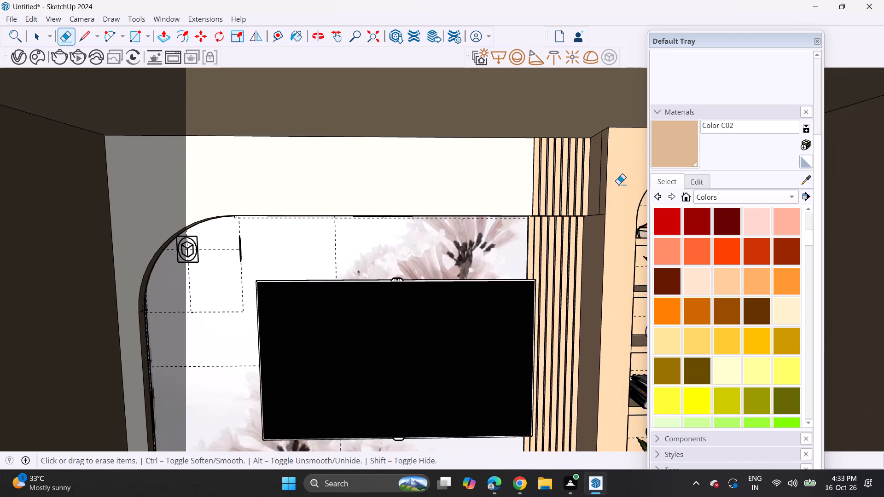
{"action": "scroll", "coordinate": [613, 187], "scroll_direction": "up", "scroll_amount": 3}
{"action": "left_click", "coordinate": [593, 219]}
{"action": "left_click", "coordinate": [593, 211]}
{"action": "left_click", "coordinate": [595, 219]}
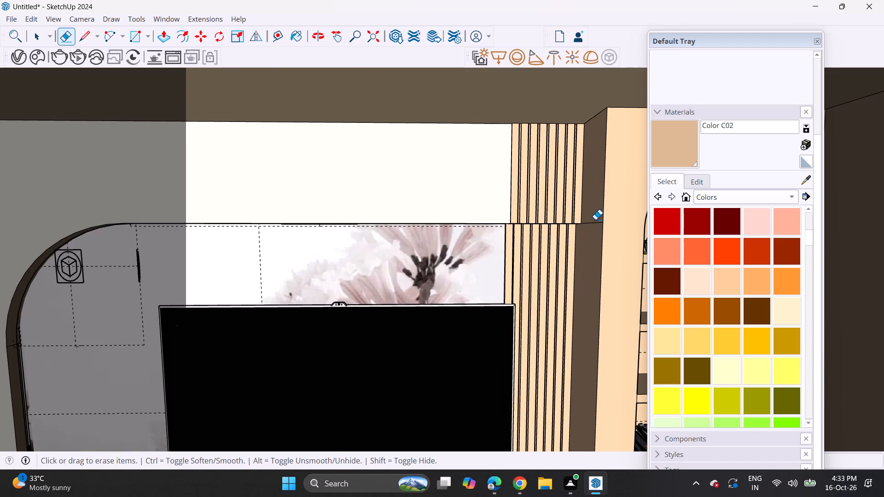
{"action": "left_click_drag", "start_coordinate": [595, 220], "coordinate": [595, 224]}
Erase the extra edges along the right inner side of the arched niche, from the arch to the bottom curve.
{"action": "scroll", "coordinate": [595, 225], "scroll_direction": "down", "scroll_amount": 5}
{"action": "middle_click_drag", "start_coordinate": [581, 271], "coordinate": [569, 208], "text": "shift"}
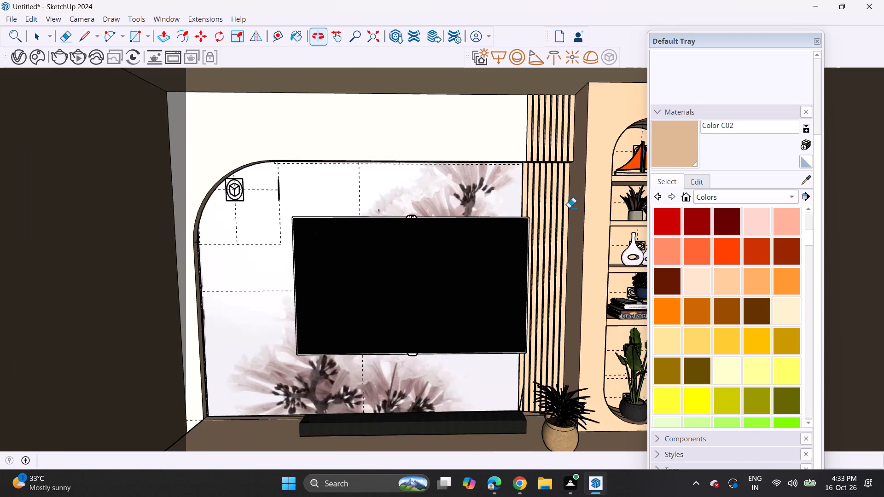
{"action": "scroll", "coordinate": [569, 208], "scroll_direction": "down", "scroll_amount": 3}
{"action": "middle_click_drag", "start_coordinate": [566, 231], "coordinate": [554, 218]}
{"action": "middle_click_drag", "start_coordinate": [519, 234], "coordinate": [462, 196], "text": "shift"}
{"action": "scroll", "coordinate": [466, 192], "scroll_direction": "down", "scroll_amount": 1}
{"action": "middle_click_drag", "start_coordinate": [467, 196], "coordinate": [502, 239], "text": "shift"}
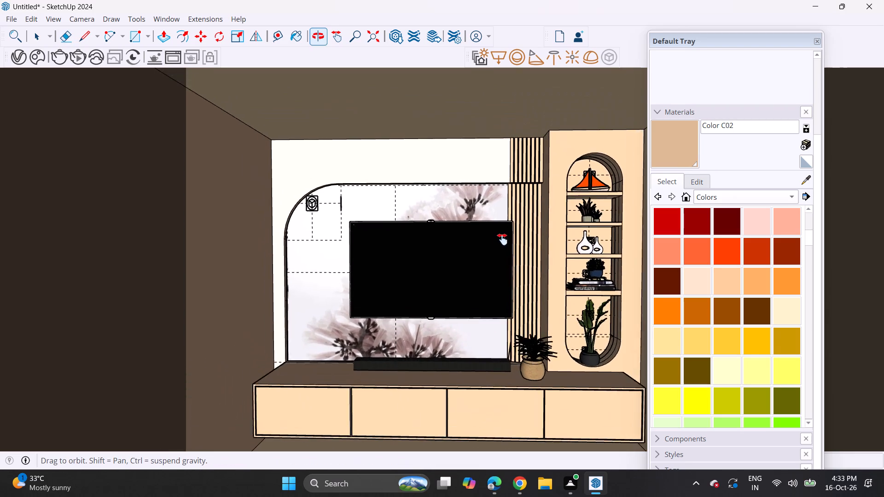
{"action": "middle_click_drag", "start_coordinate": [502, 239], "coordinate": [485, 221], "text": "shift"}
{"action": "middle_click_drag", "start_coordinate": [486, 222], "coordinate": [490, 196]}
{"action": "scroll", "coordinate": [603, 214], "scroll_direction": "up", "scroll_amount": 8}
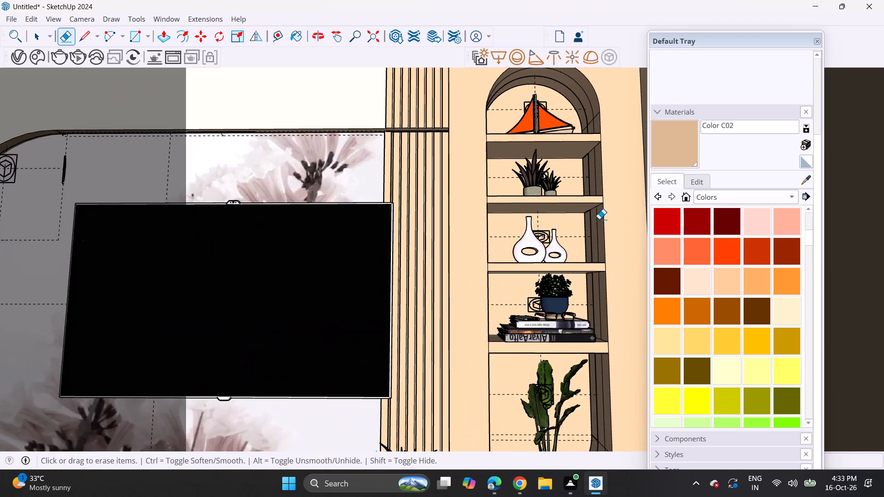
{"action": "scroll", "coordinate": [599, 219], "scroll_direction": "up", "scroll_amount": 3}
{"action": "left_click", "coordinate": [597, 228]}
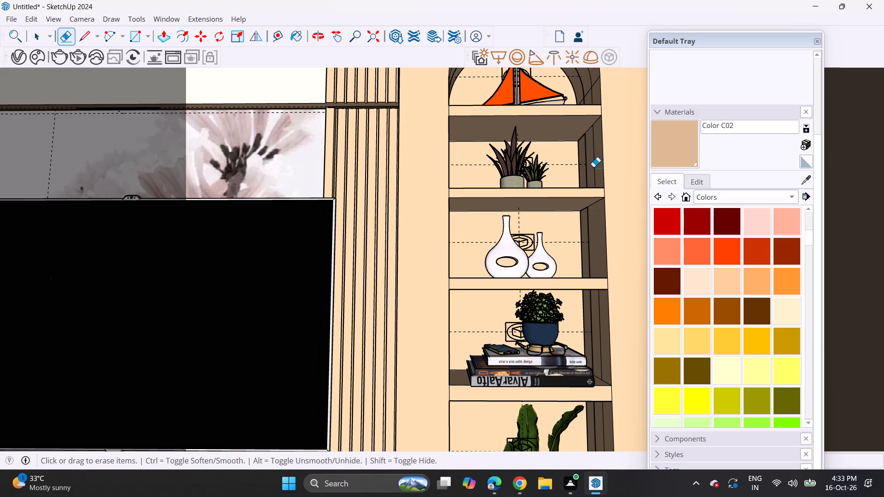
{"action": "left_click", "coordinate": [593, 167]}
{"action": "left_click", "coordinate": [592, 98]}
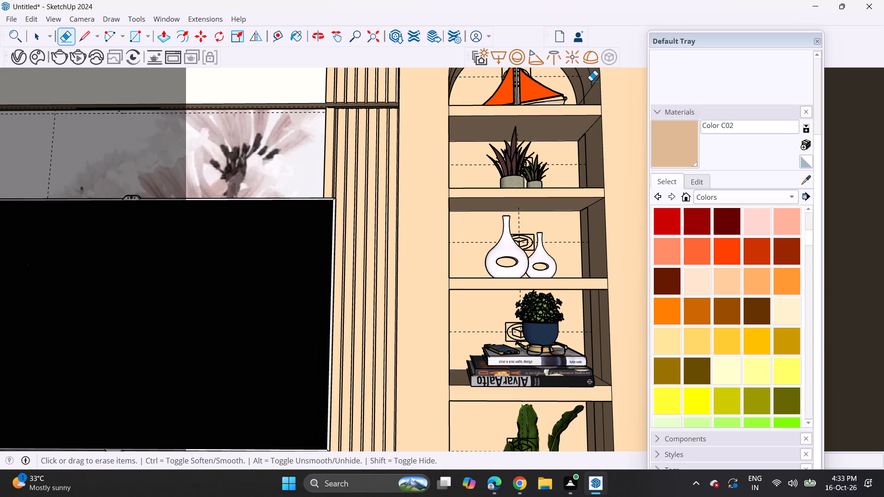
{"action": "left_click", "coordinate": [591, 81]}
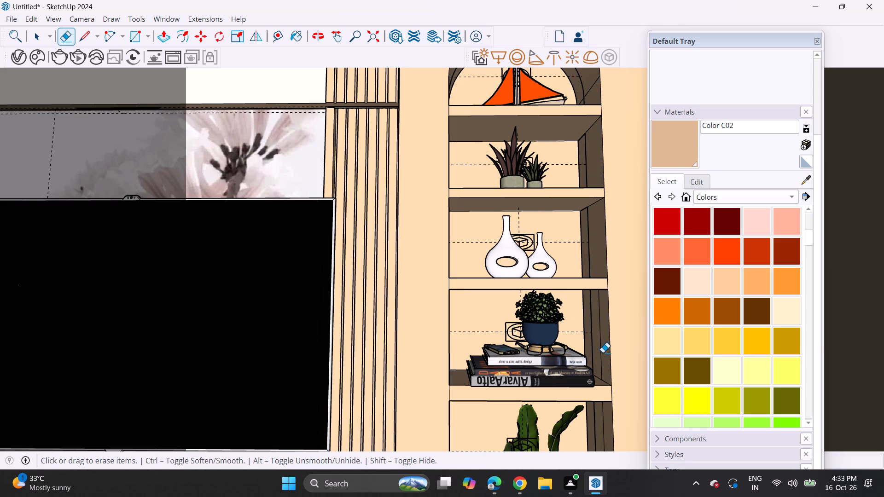
{"action": "left_click", "coordinate": [599, 350]}
{"action": "left_click", "coordinate": [601, 352]}
{"action": "scroll", "coordinate": [598, 358], "scroll_direction": "down", "scroll_amount": 2}
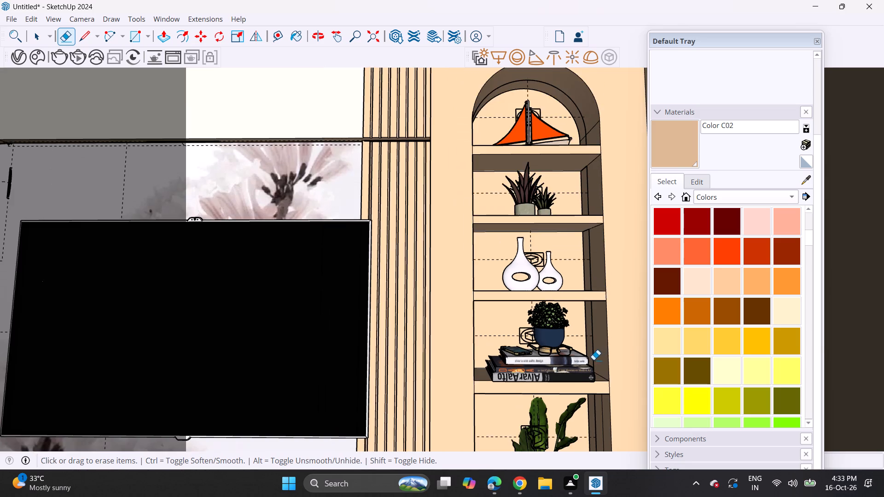
{"action": "middle_click_drag", "start_coordinate": [593, 360], "coordinate": [584, 255], "text": "shift"}
{"action": "scroll", "coordinate": [588, 334], "scroll_direction": "up", "scroll_amount": 3}
{"action": "left_click", "coordinate": [599, 334]}
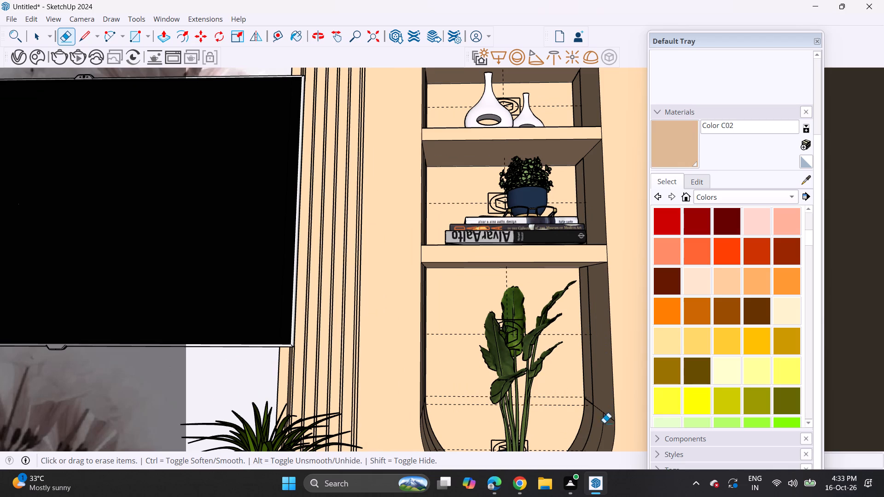
{"action": "left_click", "coordinate": [602, 425]}
Erase the extra vertical edges along the left inner side of the arched niche, from the bottom compartment up to the arch.
{"action": "middle_click_drag", "start_coordinate": [556, 370], "coordinate": [440, 390]}
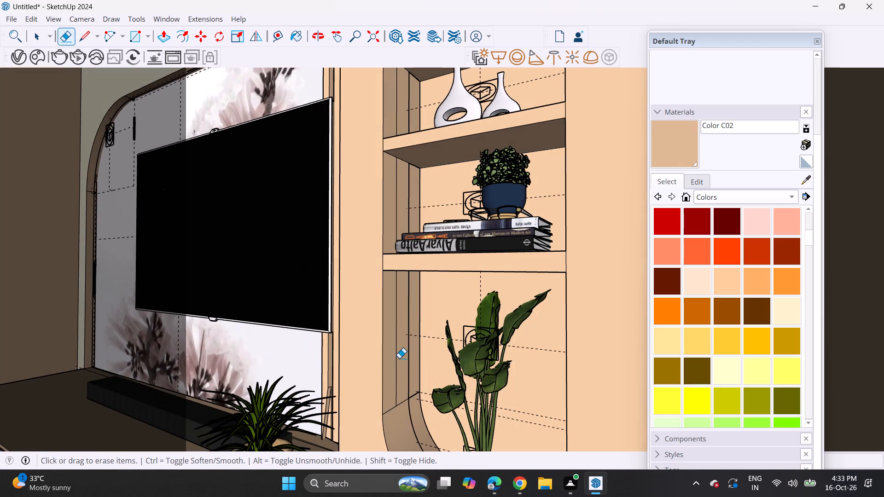
{"action": "left_click_drag", "start_coordinate": [399, 358], "coordinate": [394, 347]}
{"action": "left_click_drag", "start_coordinate": [397, 213], "coordinate": [394, 197]}
{"action": "left_click_drag", "start_coordinate": [396, 117], "coordinate": [396, 111]}
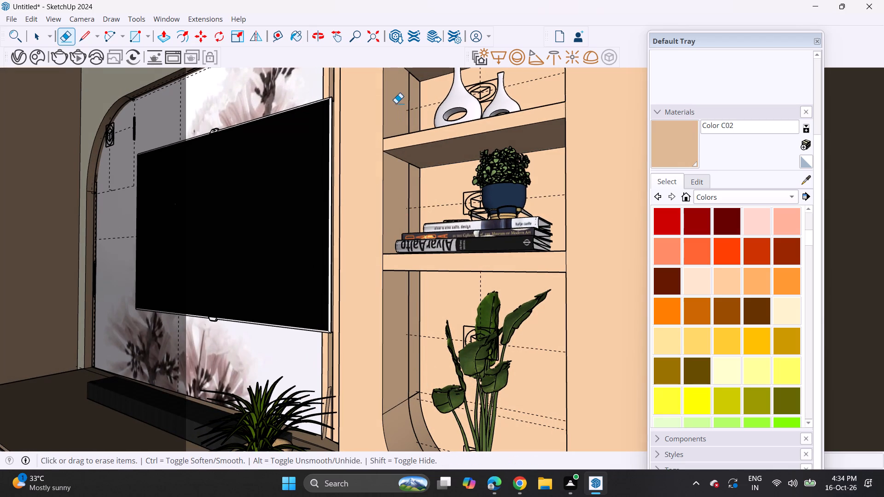
{"action": "middle_click_drag", "start_coordinate": [396, 103], "coordinate": [413, 230], "text": "shift"}
{"action": "left_click_drag", "start_coordinate": [411, 149], "coordinate": [411, 143]}
{"action": "middle_click_drag", "start_coordinate": [416, 120], "coordinate": [420, 170], "text": "shift"}
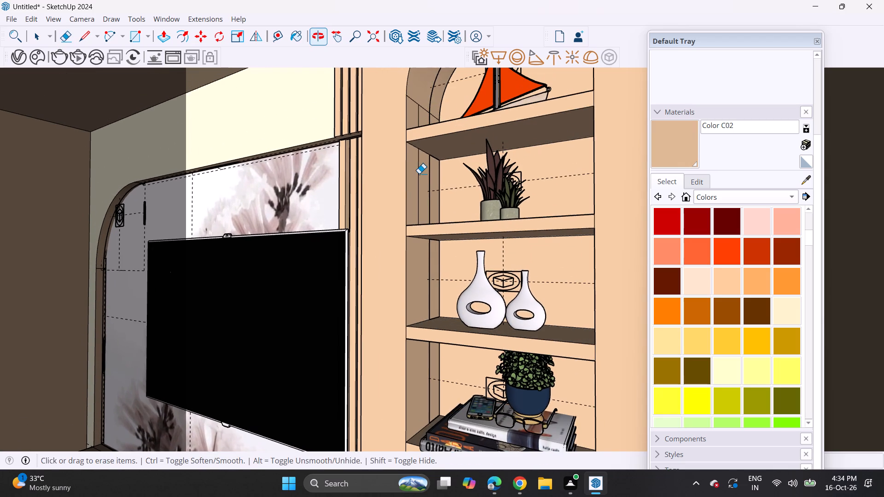
{"action": "left_click", "coordinate": [419, 173]}
{"action": "middle_click_drag", "start_coordinate": [419, 171], "coordinate": [426, 273]}
{"action": "left_click", "coordinate": [424, 222]}
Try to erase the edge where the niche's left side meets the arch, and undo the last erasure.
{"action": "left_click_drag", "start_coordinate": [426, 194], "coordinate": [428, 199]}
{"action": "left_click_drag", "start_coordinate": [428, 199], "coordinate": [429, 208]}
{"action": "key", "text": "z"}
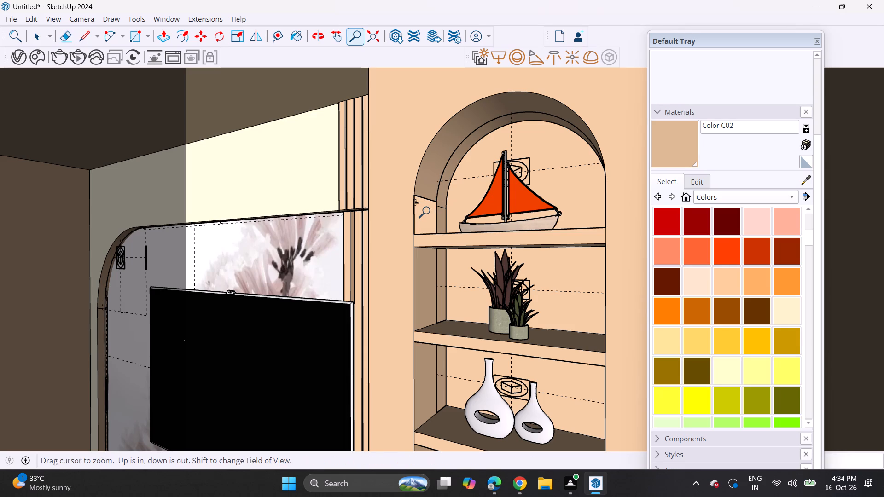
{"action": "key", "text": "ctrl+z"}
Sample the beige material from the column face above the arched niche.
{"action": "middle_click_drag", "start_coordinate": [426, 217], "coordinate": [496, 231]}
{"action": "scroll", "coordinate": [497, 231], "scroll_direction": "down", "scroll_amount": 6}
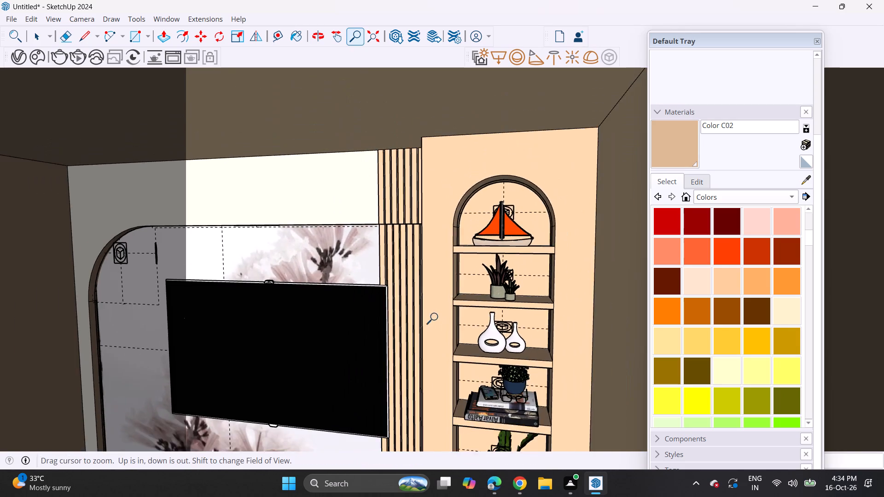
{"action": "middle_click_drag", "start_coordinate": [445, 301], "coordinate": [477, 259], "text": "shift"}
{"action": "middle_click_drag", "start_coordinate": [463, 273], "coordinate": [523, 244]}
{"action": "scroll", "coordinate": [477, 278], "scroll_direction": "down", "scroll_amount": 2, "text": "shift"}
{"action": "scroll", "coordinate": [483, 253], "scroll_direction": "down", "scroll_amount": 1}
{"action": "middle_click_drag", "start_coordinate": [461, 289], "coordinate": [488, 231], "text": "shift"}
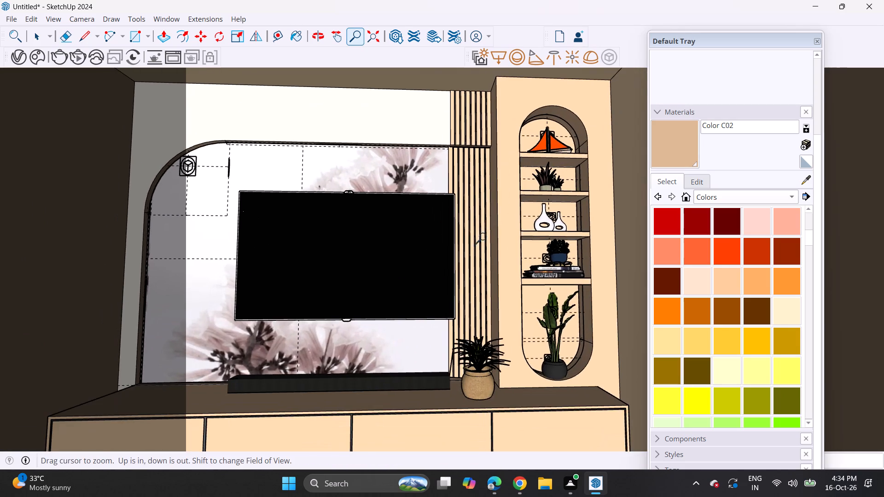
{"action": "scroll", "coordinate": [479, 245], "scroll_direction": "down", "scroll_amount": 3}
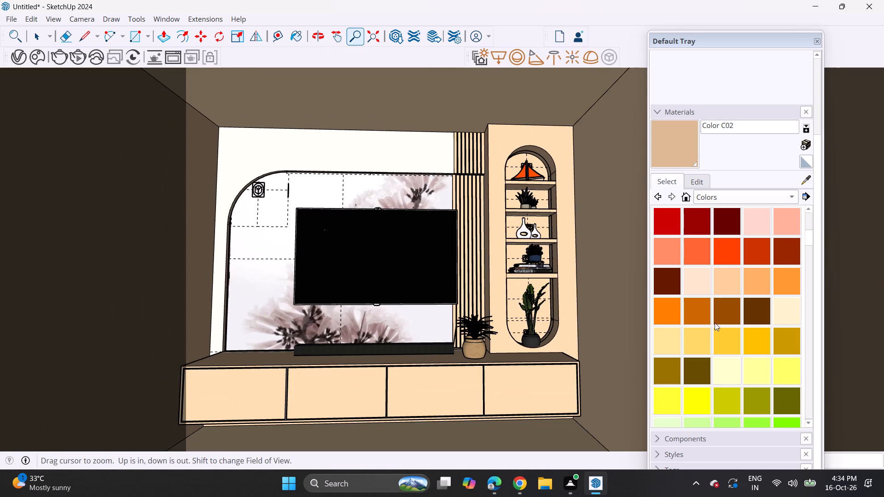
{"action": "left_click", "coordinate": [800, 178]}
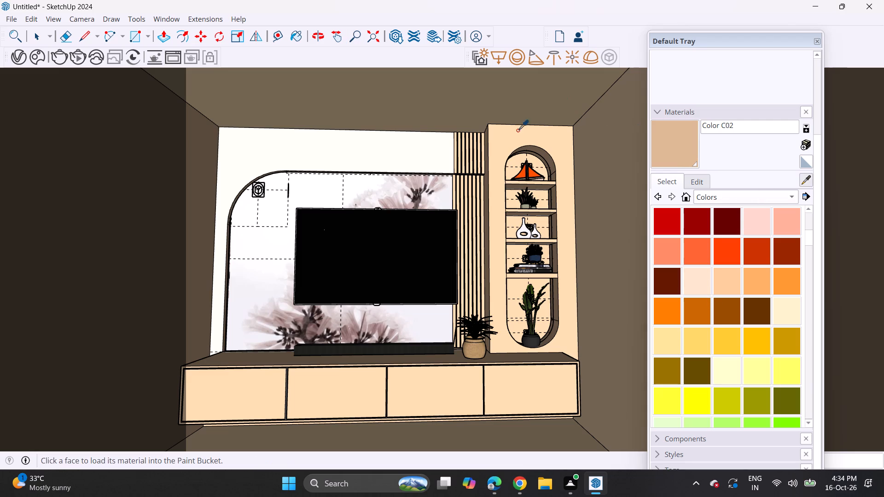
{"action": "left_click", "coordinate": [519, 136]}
Try to paint the TV's thin white frame with the dark grey Color M06.
{"action": "scroll", "coordinate": [474, 197], "scroll_direction": "up", "scroll_amount": 6}
{"action": "middle_click_drag", "start_coordinate": [449, 211], "coordinate": [446, 267]}
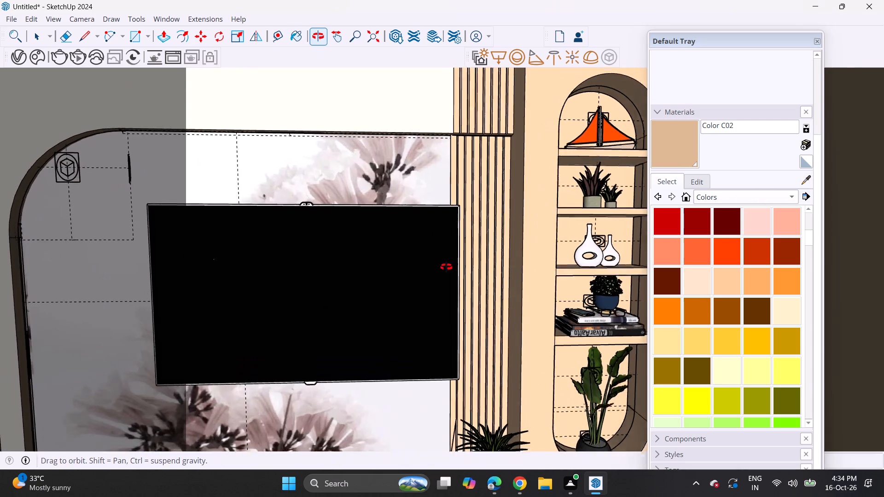
{"action": "middle_click_drag", "start_coordinate": [446, 267], "coordinate": [446, 285]}
{"action": "scroll", "coordinate": [463, 230], "scroll_direction": "up", "scroll_amount": 14}
{"action": "scroll", "coordinate": [728, 339], "scroll_direction": "down", "scroll_amount": 2}
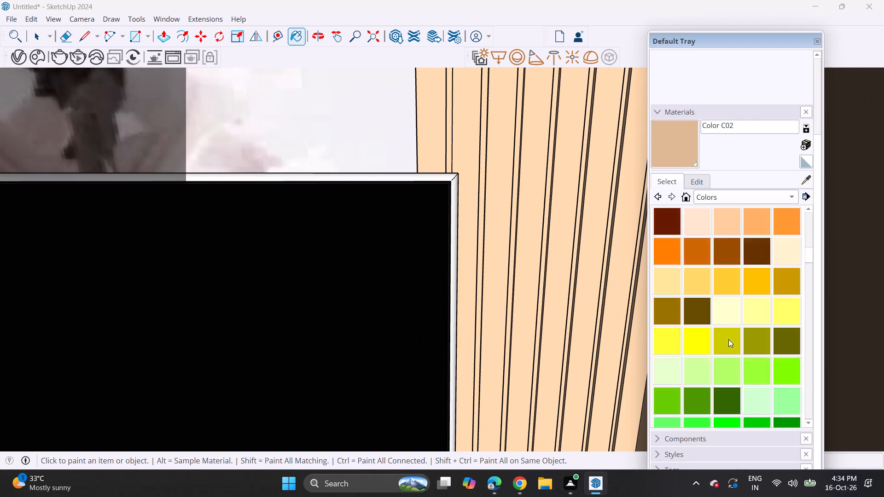
{"action": "scroll", "coordinate": [728, 339], "scroll_direction": "down", "scroll_amount": 14}
{"action": "left_click", "coordinate": [726, 306]}
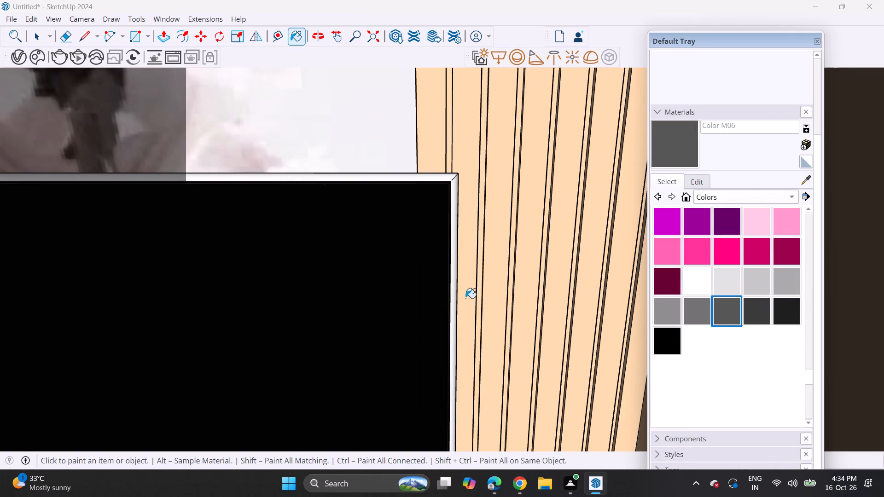
{"action": "left_click", "coordinate": [451, 324]}
{"action": "left_click", "coordinate": [458, 311]}
Open the TV component for editing and paint its thin white frame with the grey Color M05.
{"action": "key", "text": "space"}
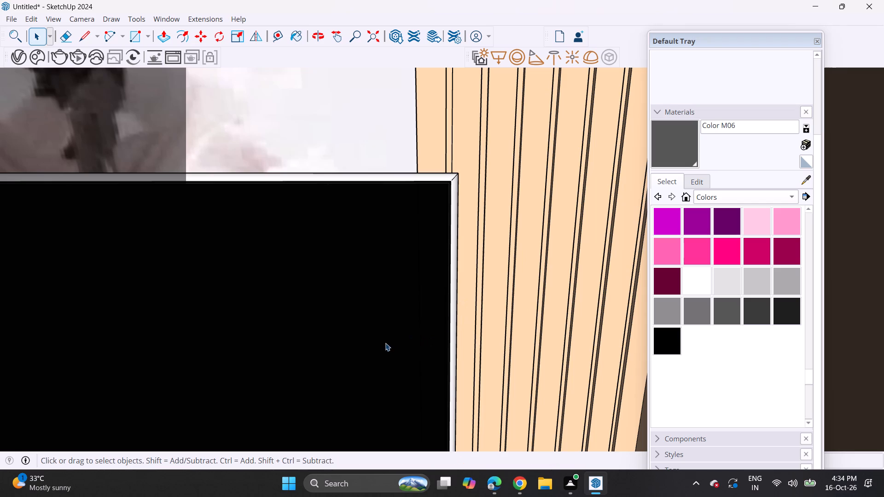
{"action": "left_click", "coordinate": [385, 343]}
{"action": "right_click", "coordinate": [385, 337]}
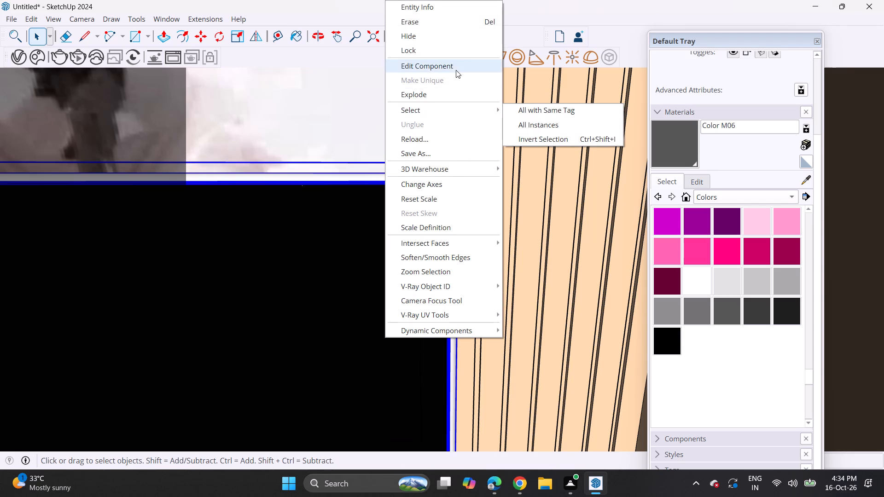
{"action": "left_click", "coordinate": [456, 69]}
{"action": "left_click", "coordinate": [456, 198]}
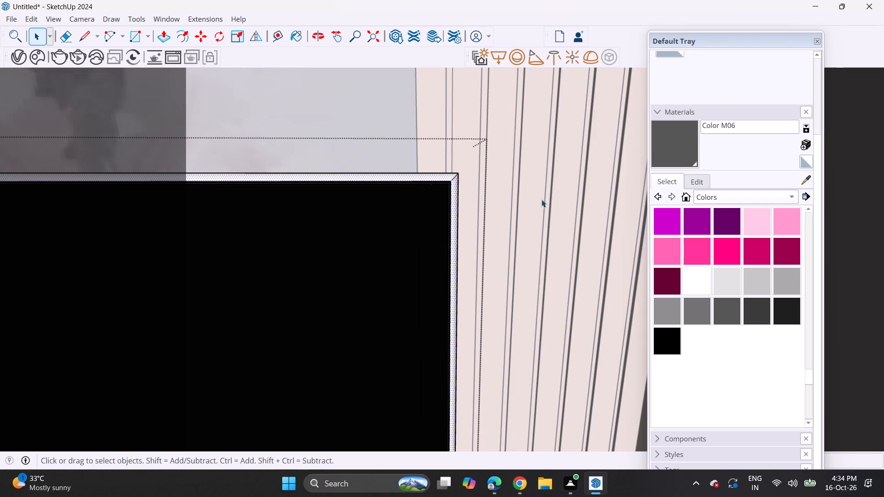
{"action": "left_click", "coordinate": [700, 323]}
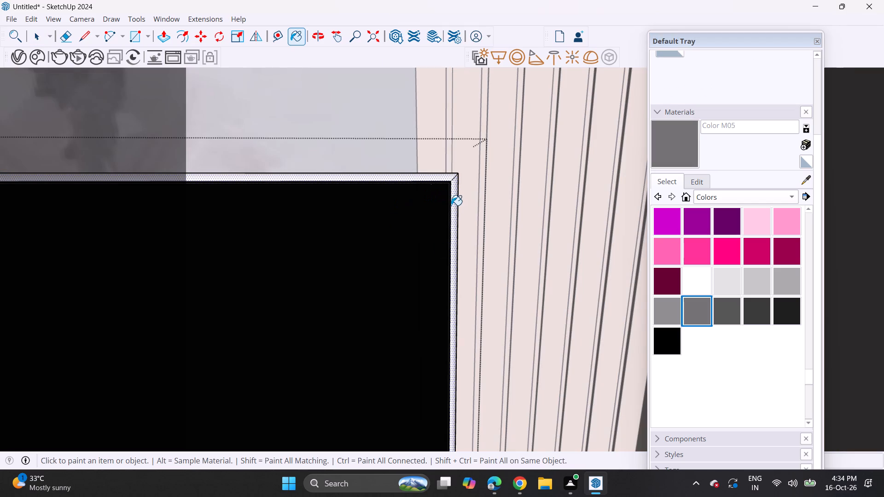
{"action": "left_click", "coordinate": [451, 205]}
{"action": "scroll", "coordinate": [442, 225], "scroll_direction": "down", "scroll_amount": 15}
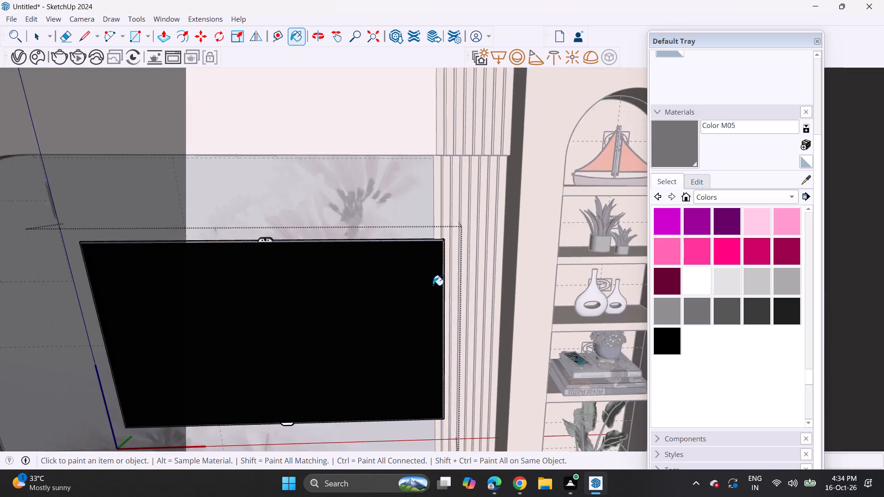
{"action": "scroll", "coordinate": [433, 285], "scroll_direction": "down", "scroll_amount": 5}
{"action": "middle_click_drag", "start_coordinate": [425, 338], "coordinate": [425, 278]}
{"action": "key", "text": "space"}
{"action": "left_click", "coordinate": [405, 202]}
Frame the complete TV wall unit in a near-frontal view, with the materials tray moved clear of the model.
{"action": "scroll", "coordinate": [410, 256], "scroll_direction": "down", "scroll_amount": 2}
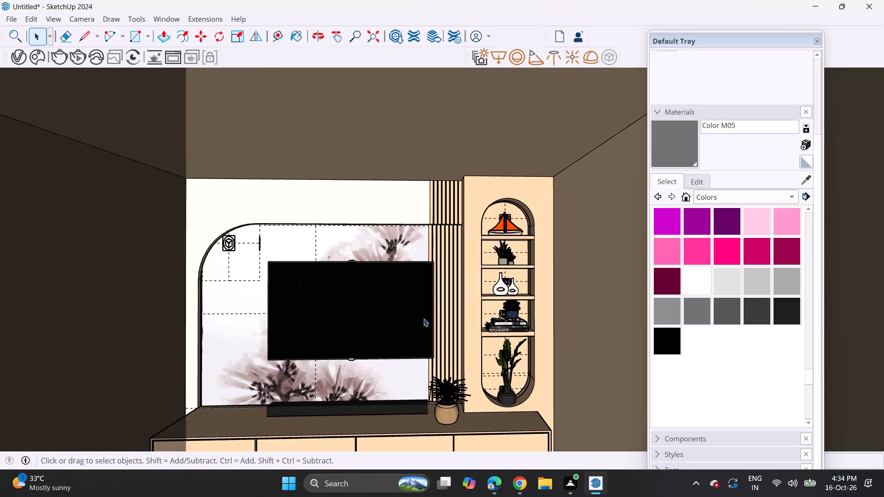
{"action": "middle_click_drag", "start_coordinate": [422, 330], "coordinate": [435, 299]}
{"action": "scroll", "coordinate": [436, 298], "scroll_direction": "up", "scroll_amount": 2}
{"action": "middle_click_drag", "start_coordinate": [440, 296], "coordinate": [456, 277], "text": "shift"}
{"action": "scroll", "coordinate": [460, 272], "scroll_direction": "down", "scroll_amount": 1}
{"action": "middle_click_drag", "start_coordinate": [451, 279], "coordinate": [463, 266], "text": "shift"}
{"action": "scroll", "coordinate": [464, 265], "scroll_direction": "down", "scroll_amount": 2}
{"action": "middle_click_drag", "start_coordinate": [459, 277], "coordinate": [472, 302]}
{"action": "middle_click_drag", "start_coordinate": [466, 292], "coordinate": [468, 277]}
{"action": "middle_click_drag", "start_coordinate": [467, 282], "coordinate": [469, 258], "text": "shift"}
{"action": "middle_click_drag", "start_coordinate": [471, 265], "coordinate": [460, 270]}
{"action": "scroll", "coordinate": [471, 266], "scroll_direction": "up", "scroll_amount": 1}
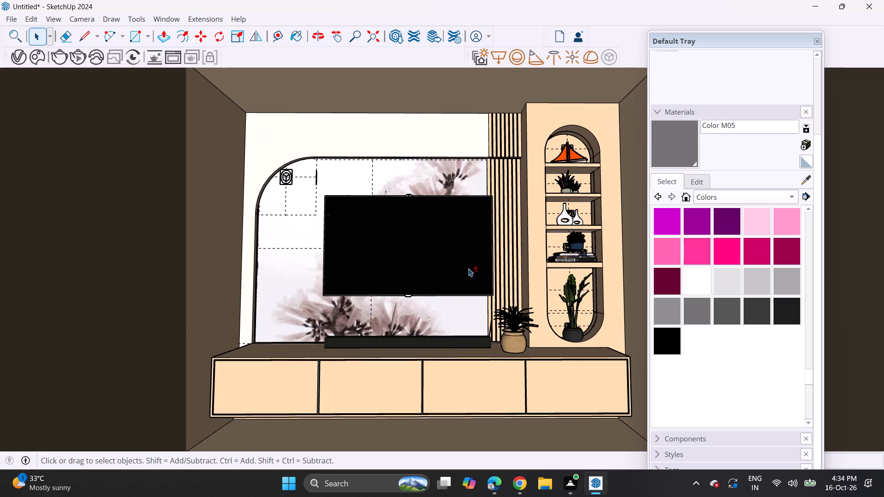
{"action": "middle_click_drag", "start_coordinate": [467, 269], "coordinate": [469, 276], "text": "shift"}
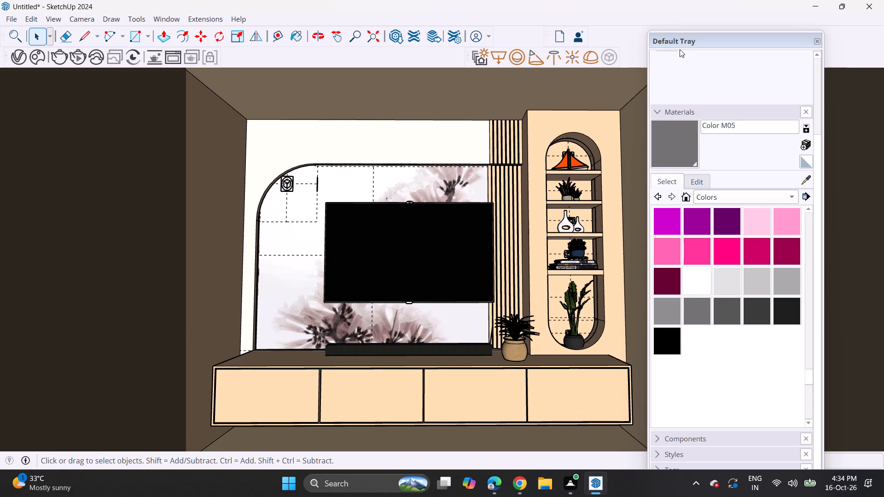
{"action": "left_click_drag", "start_coordinate": [678, 46], "coordinate": [804, 29]}
{"action": "middle_click_drag", "start_coordinate": [553, 235], "coordinate": [551, 253]}
{"action": "scroll", "coordinate": [548, 249], "scroll_direction": "up", "scroll_amount": 1}
{"action": "middle_click_drag", "start_coordinate": [540, 262], "coordinate": [555, 229]}
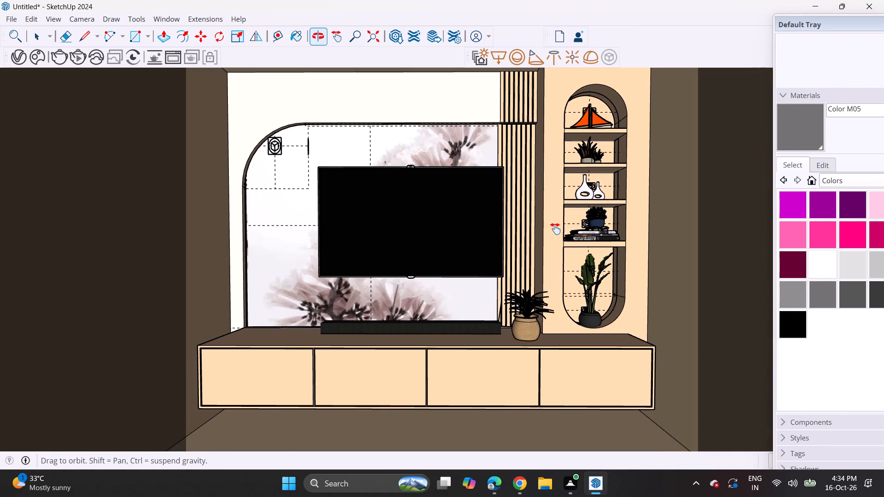
{"action": "middle_click_drag", "start_coordinate": [555, 229], "coordinate": [555, 239]}
{"action": "scroll", "coordinate": [555, 240], "scroll_direction": "up", "scroll_amount": 1}
{"action": "middle_click_drag", "start_coordinate": [555, 240], "coordinate": [553, 227]}
{"action": "scroll", "coordinate": [549, 227], "scroll_direction": "down", "scroll_amount": 1}
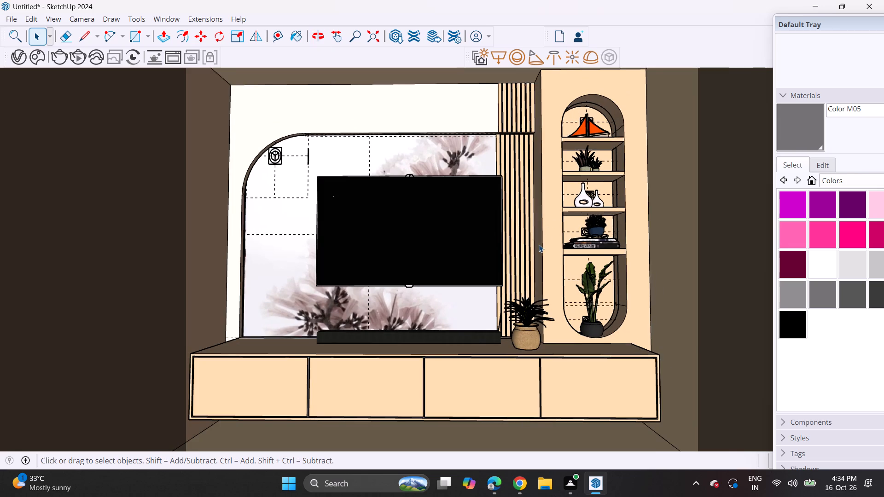
{"action": "middle_click_drag", "start_coordinate": [539, 244], "coordinate": [552, 225]}
{"action": "middle_click_drag", "start_coordinate": [550, 229], "coordinate": [551, 221]}
{"action": "middle_click_drag", "start_coordinate": [552, 223], "coordinate": [553, 245], "text": "shift"}
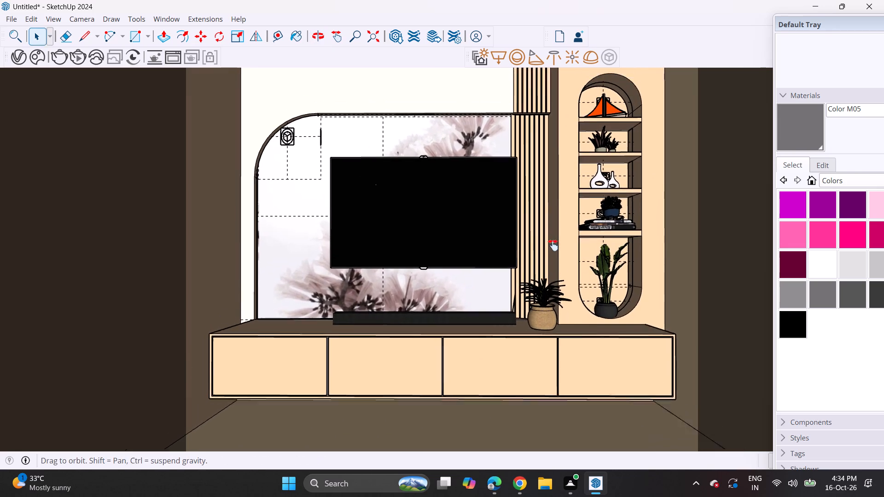
{"action": "middle_click_drag", "start_coordinate": [553, 245], "coordinate": [554, 255], "text": "shift"}
{"action": "middle_click_drag", "start_coordinate": [552, 256], "coordinate": [550, 245]}
{"action": "middle_click_drag", "start_coordinate": [550, 245], "coordinate": [553, 258], "text": "shift"}
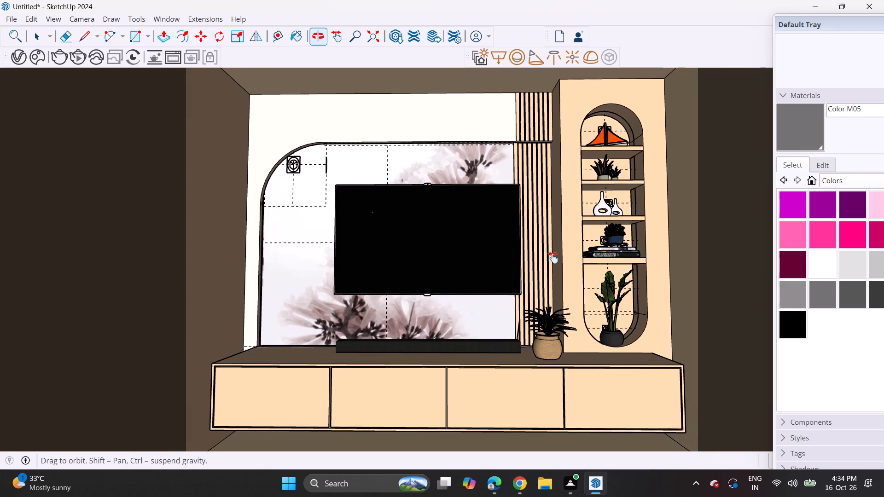
{"action": "middle_click_drag", "start_coordinate": [553, 258], "coordinate": [553, 255], "text": "shift"}
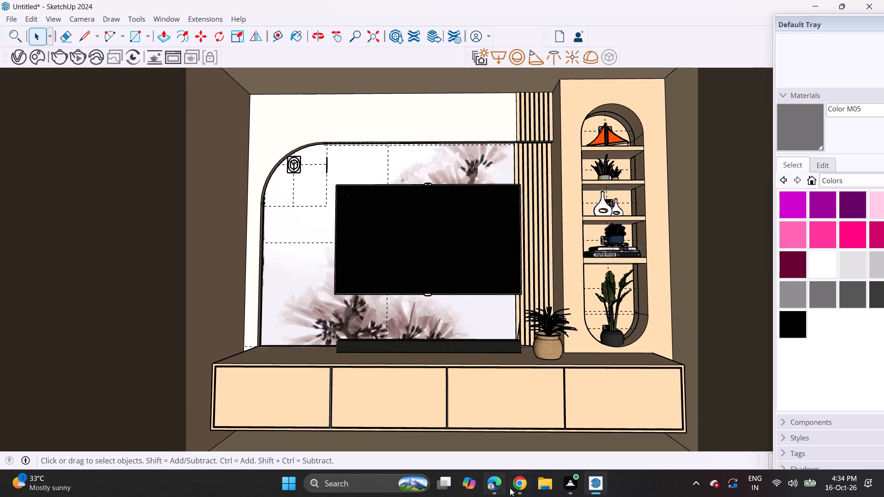
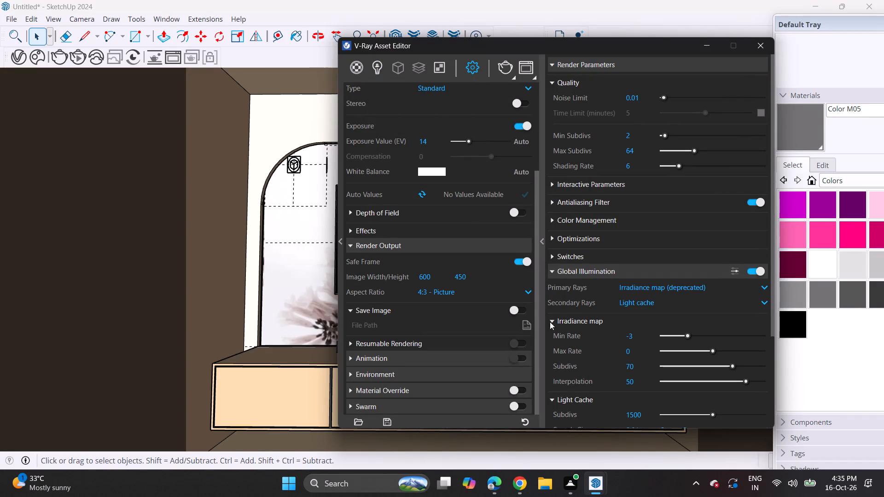
Start a V-Ray render of the framed TV wall view.
{"action": "left_click", "coordinate": [500, 66]}
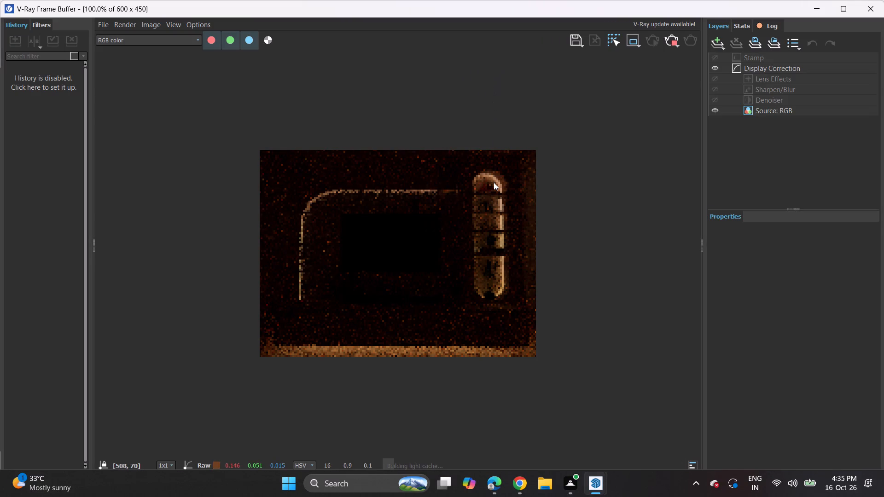
Add an Exposure correction layer to the render and raise its exposure to about 4.48.
{"action": "left_click", "coordinate": [720, 40]}
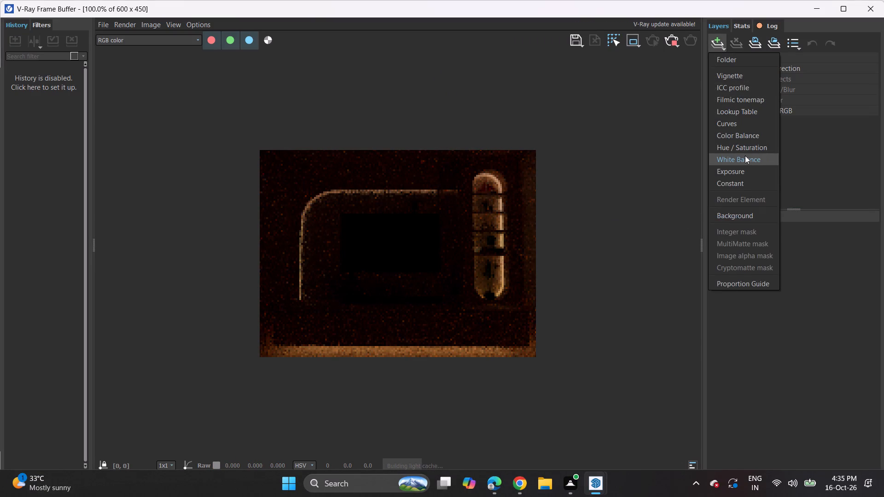
{"action": "left_click", "coordinate": [742, 168]}
{"action": "left_click", "coordinate": [786, 264]}
{"action": "left_click_drag", "start_coordinate": [794, 262], "coordinate": [800, 263]}
{"action": "left_click_drag", "start_coordinate": [807, 265], "coordinate": [819, 265]}
{"action": "left_click_drag", "start_coordinate": [816, 266], "coordinate": [831, 261]}
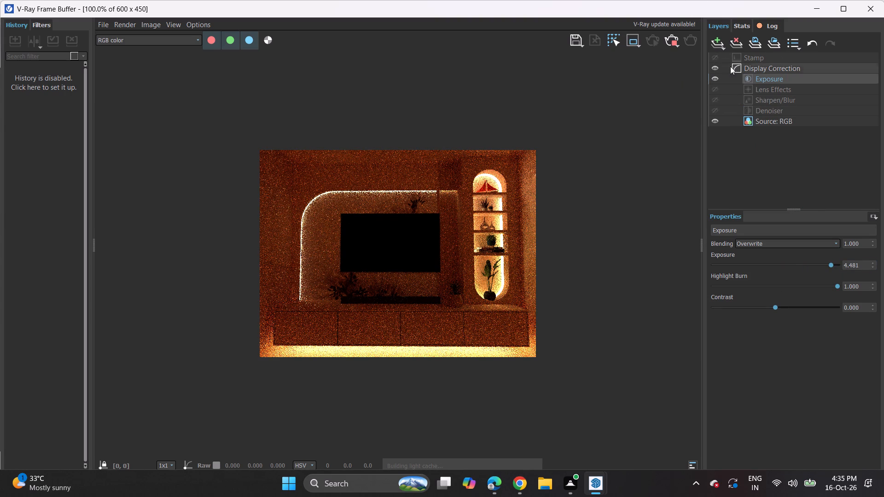
Add a second Exposure correction layer and raise its exposure to about 4.41.
{"action": "left_click", "coordinate": [717, 44]}
{"action": "left_click", "coordinate": [729, 174]}
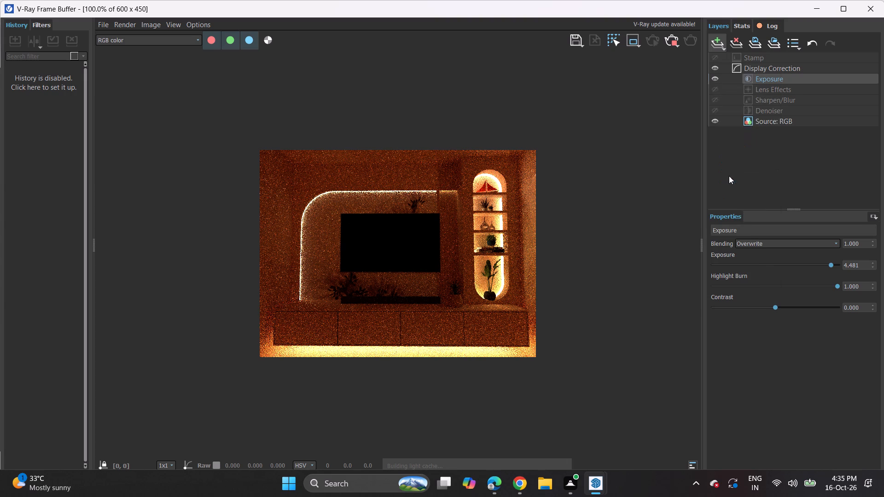
{"action": "left_click", "coordinate": [789, 264]}
{"action": "left_click", "coordinate": [799, 263]}
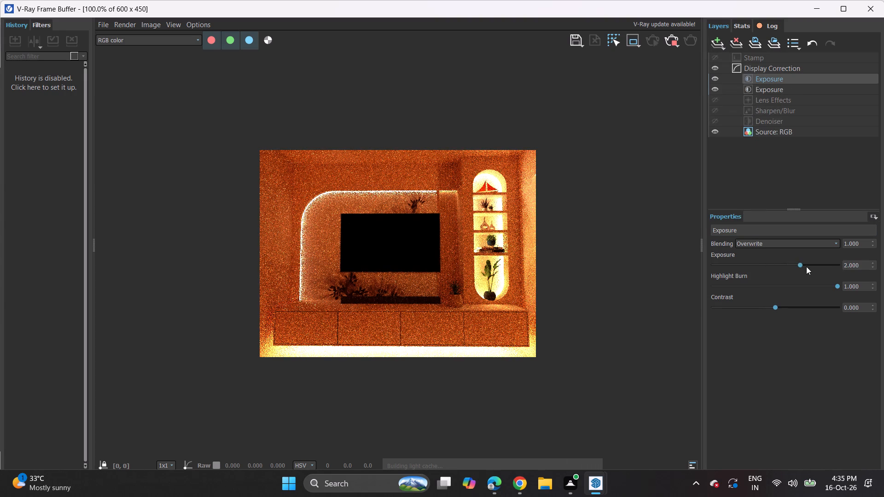
{"action": "left_click_drag", "start_coordinate": [806, 266], "coordinate": [814, 269]}
{"action": "left_click", "coordinate": [816, 269]}
{"action": "left_click", "coordinate": [828, 263]}
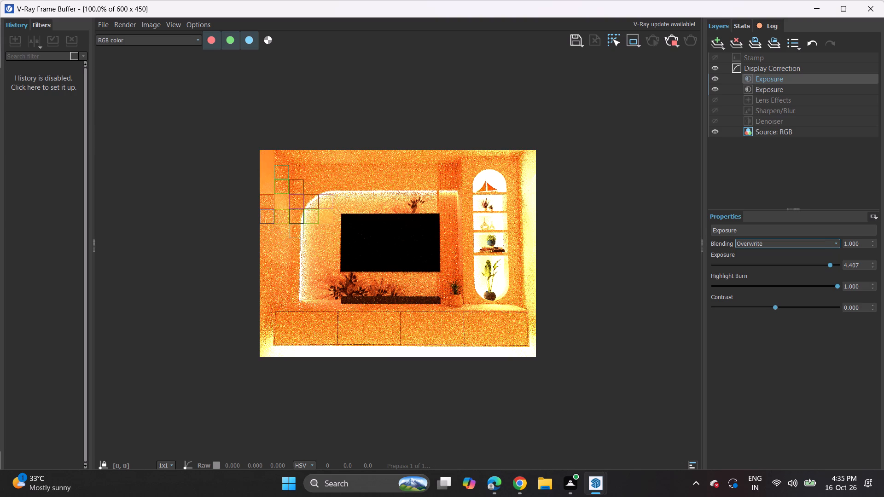
Return to the V-Ray Asset Editor's scene lights and set the intensity of Mesh Light to 10.
{"action": "left_click", "coordinate": [817, 7]}
{"action": "left_click", "coordinate": [15, 55]}
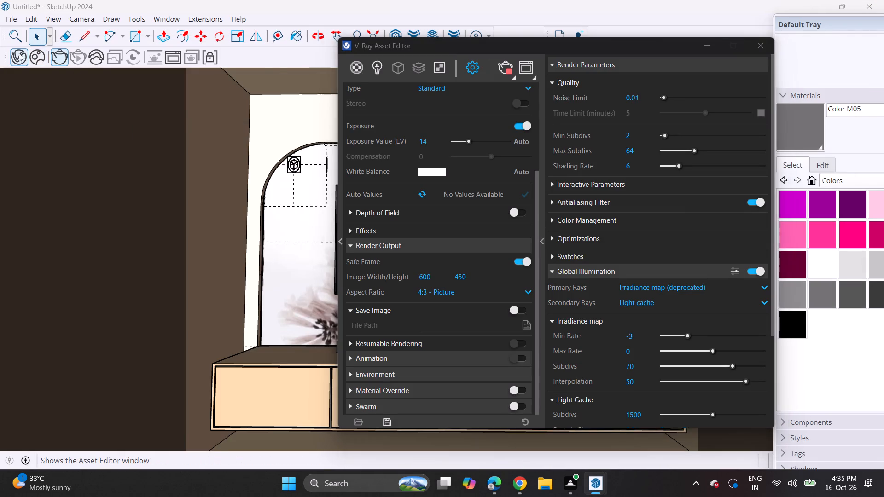
{"action": "left_click", "coordinate": [372, 64]}
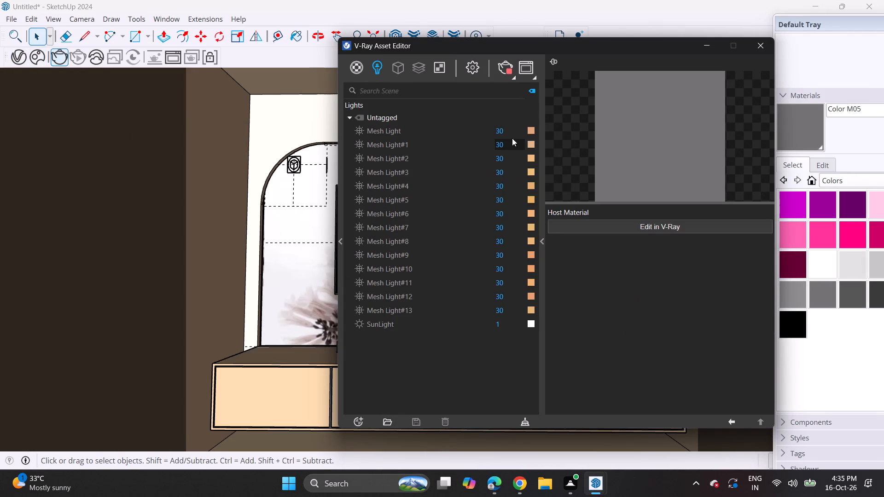
{"action": "left_click", "coordinate": [505, 131]}
{"action": "key", "text": "BackSpace"}
{"action": "key", "text": "BackSpace"}
{"action": "key", "text": "BackSpace"}
{"action": "key", "text": "BackSpace"}
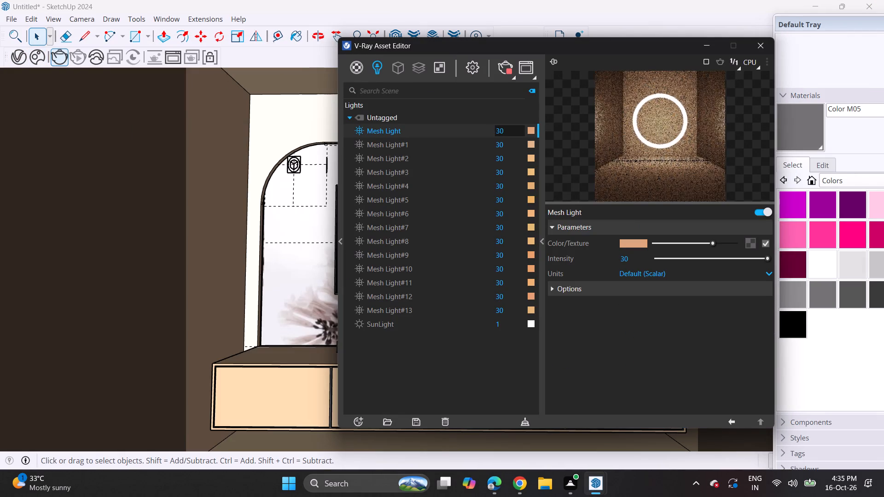
{"action": "key", "text": "Return"}
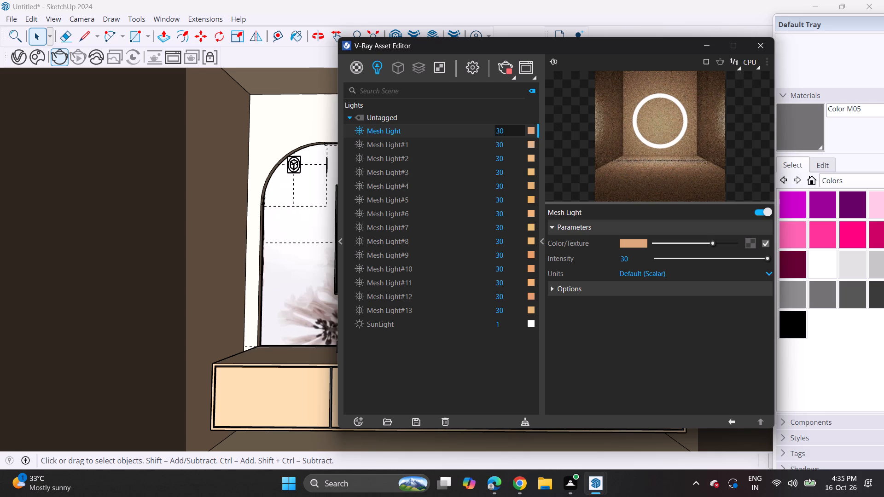
{"action": "left_click", "coordinate": [511, 132]}
{"action": "key", "text": "BackSpace"}
{"action": "key", "text": "BackSpace"}
{"action": "key", "text": "BackSpace"}
{"action": "type", "text": "10"}
{"action": "key", "text": "Return"}
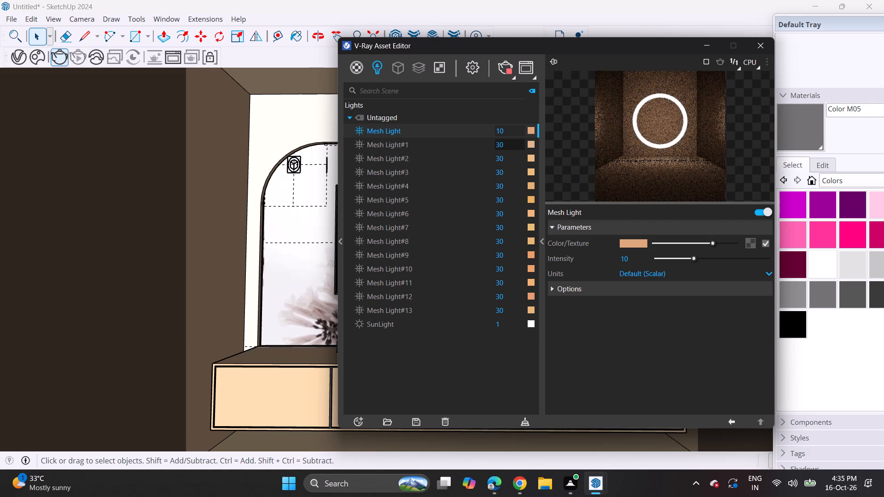
Set the intensity of Mesh Light#1 to 10.
{"action": "left_click", "coordinate": [510, 148]}
{"action": "key", "text": "BackSpace"}
{"action": "key", "text": "BackSpace"}
{"action": "key", "text": "BackSpace"}
{"action": "key", "text": "BackSpace"}
{"action": "type", "text": "30"}
{"action": "key", "text": "BackSpace"}
{"action": "key", "text": "BackSpace"}
{"action": "key", "text": "BackSpace"}
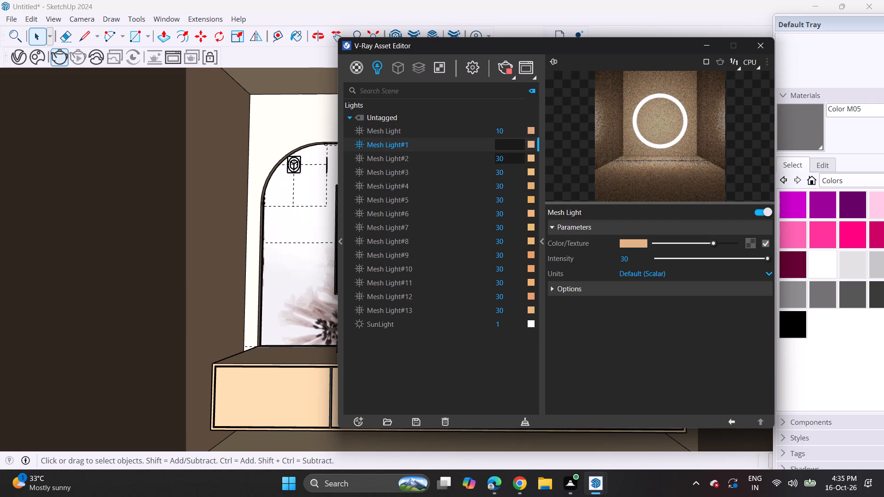
{"action": "type", "text": "10"}
{"action": "key", "text": "Return"}
Set the intensity of Mesh Light#2 and Mesh Light#3 to 10 each.
{"action": "left_click", "coordinate": [504, 161]}
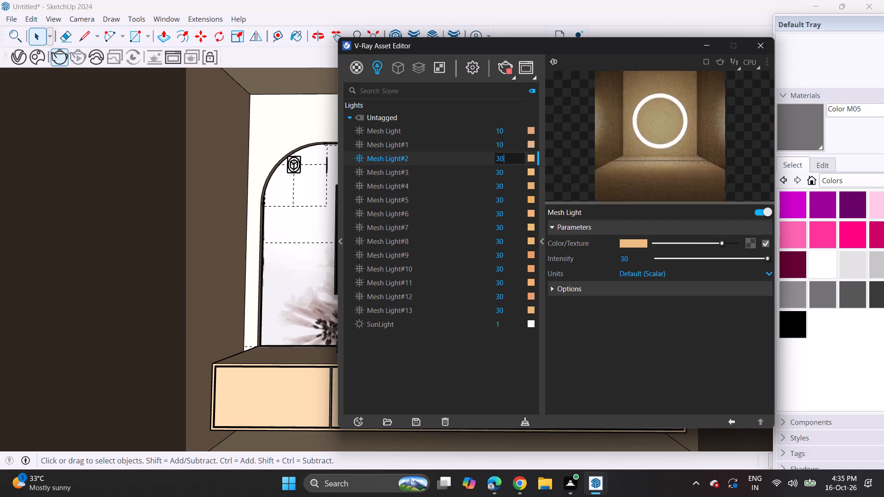
{"action": "key", "text": "BackSpace"}
{"action": "key", "text": "BackSpace"}
{"action": "key", "text": "BackSpace"}
{"action": "type", "text": "10"}
{"action": "key", "text": "Return"}
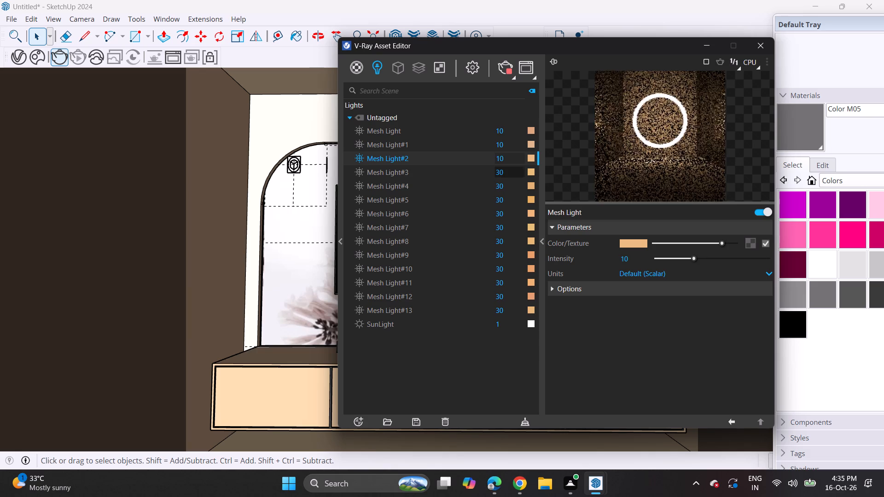
{"action": "left_click", "coordinate": [509, 169]}
{"action": "key", "text": "BackSpace"}
{"action": "key", "text": "BackSpace"}
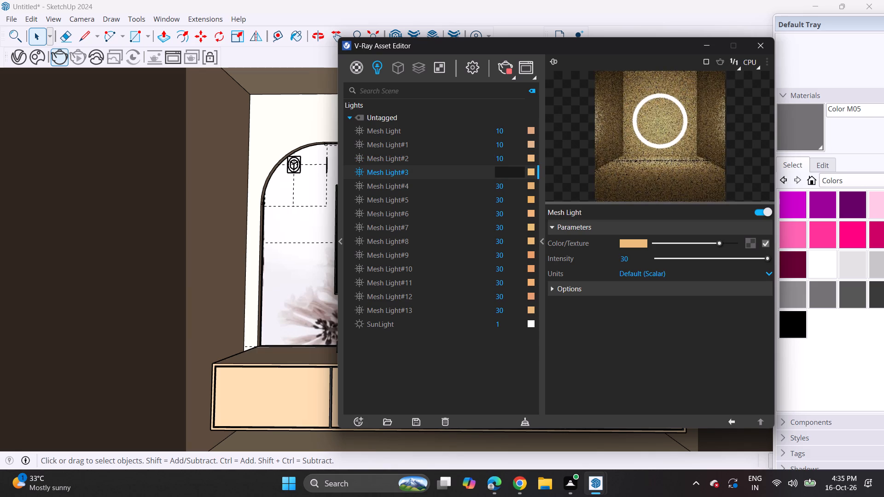
{"action": "type", "text": "10"}
{"action": "key", "text": "Return"}
Set the intensity of Mesh Light#4 and Mesh Light#5 to 10 each.
{"action": "left_click", "coordinate": [509, 182]}
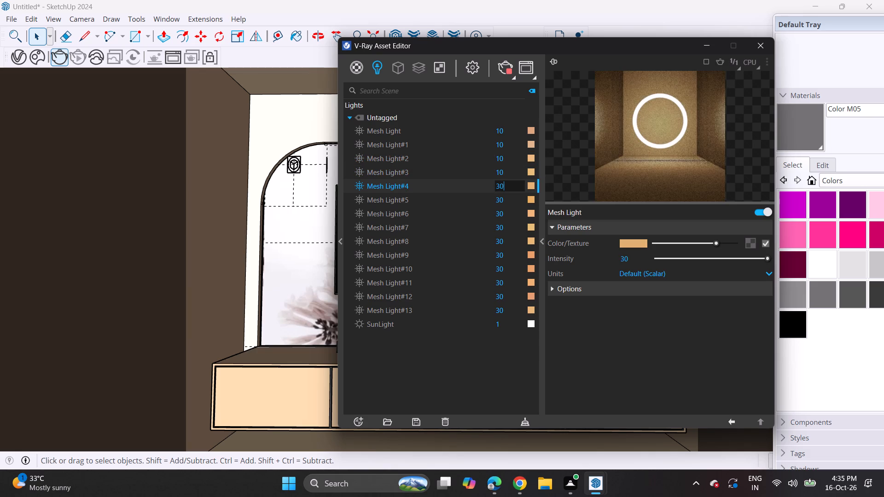
{"action": "key", "text": "BackSpace"}
{"action": "key", "text": "BackSpace"}
{"action": "type", "text": "10"}
{"action": "key", "text": "Return"}
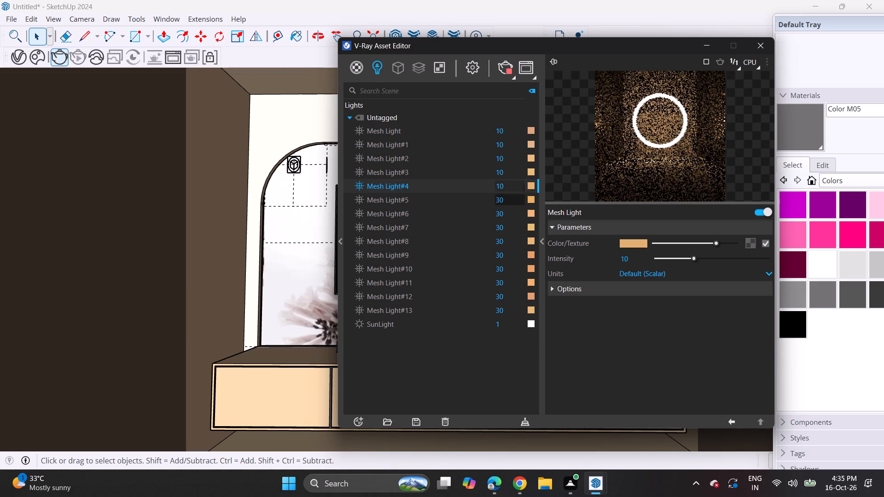
{"action": "left_click", "coordinate": [508, 196]}
{"action": "key", "text": "BackSpace"}
{"action": "key", "text": "BackSpace"}
{"action": "key", "text": "BackSpace"}
{"action": "type", "text": "10"}
{"action": "key", "text": "Return"}
Set the intensity of Mesh Light#6 and Mesh Light#7 to 10 each.
{"action": "left_click", "coordinate": [511, 215]}
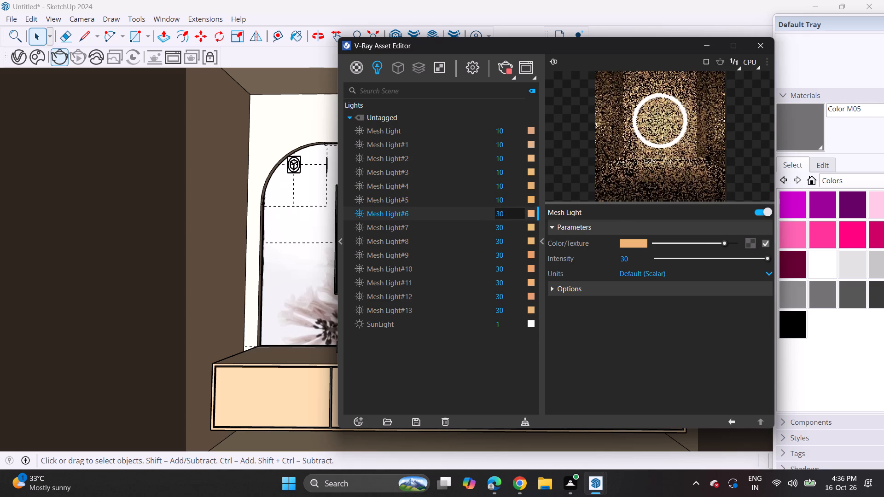
{"action": "key", "text": "BackSpace"}
{"action": "key", "text": "BackSpace"}
{"action": "key", "text": "BackSpace"}
{"action": "type", "text": "10"}
{"action": "key", "text": "Return"}
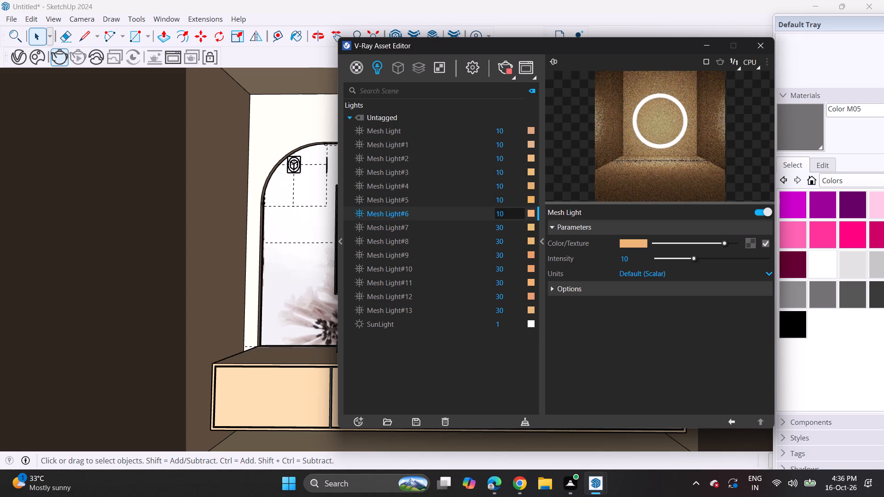
{"action": "left_click", "coordinate": [510, 221]}
{"action": "key", "text": "BackSpace"}
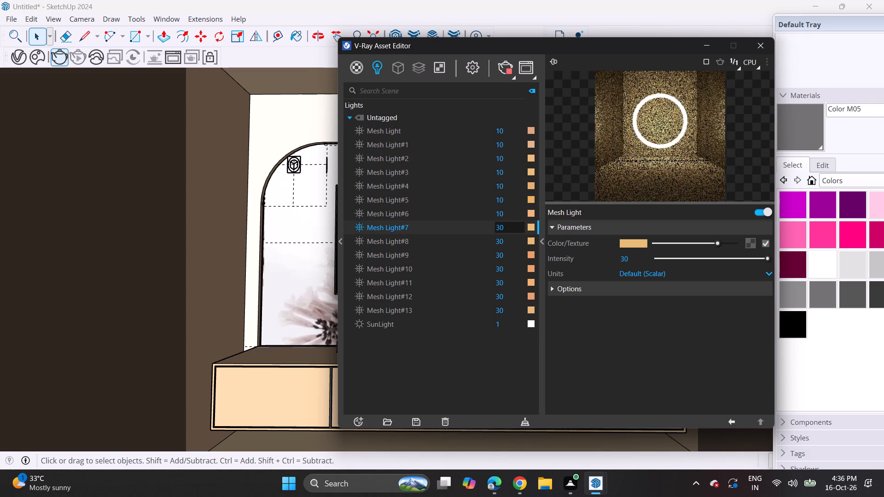
{"action": "key", "text": "BackSpace"}
{"action": "left_click", "coordinate": [512, 225]}
{"action": "key", "text": "BackSpace"}
{"action": "key", "text": "BackSpace"}
{"action": "type", "text": "10"}
{"action": "key", "text": "Return"}
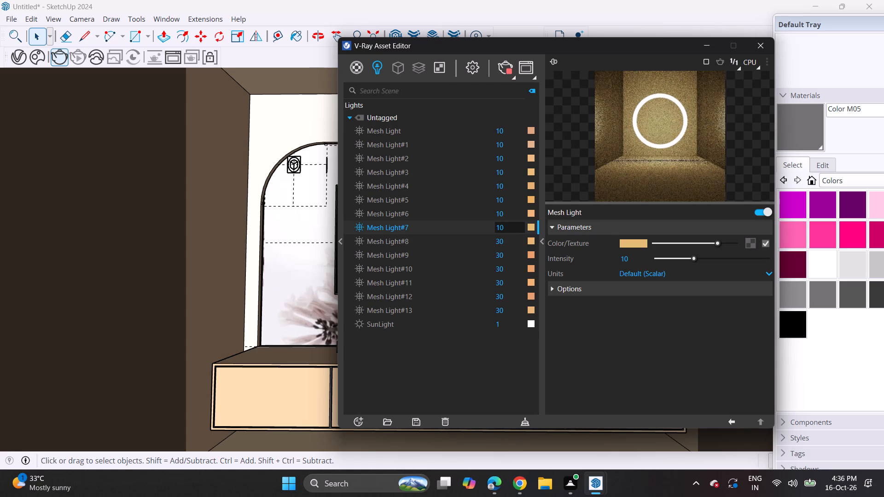
Set the intensity of Mesh Light#8 and Mesh Light#9 to 10 each.
{"action": "left_click", "coordinate": [510, 237]}
{"action": "key", "text": "BackSpace"}
{"action": "key", "text": "BackSpace"}
{"action": "key", "text": "BackSpace"}
{"action": "type", "text": "10"}
{"action": "key", "text": "Return"}
{"action": "left_click", "coordinate": [509, 253]}
{"action": "key", "text": "BackSpace"}
{"action": "key", "text": "BackSpace"}
{"action": "key", "text": "BackSpace"}
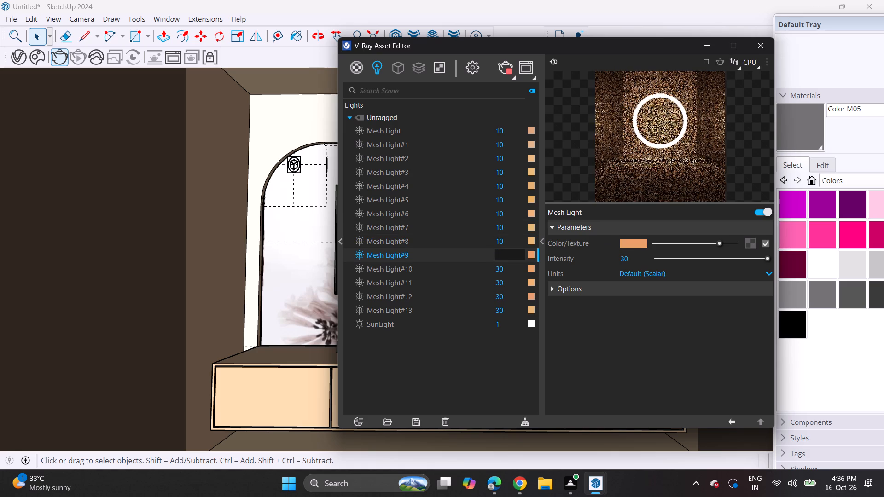
{"action": "type", "text": "10"}
{"action": "key", "text": "Return"}
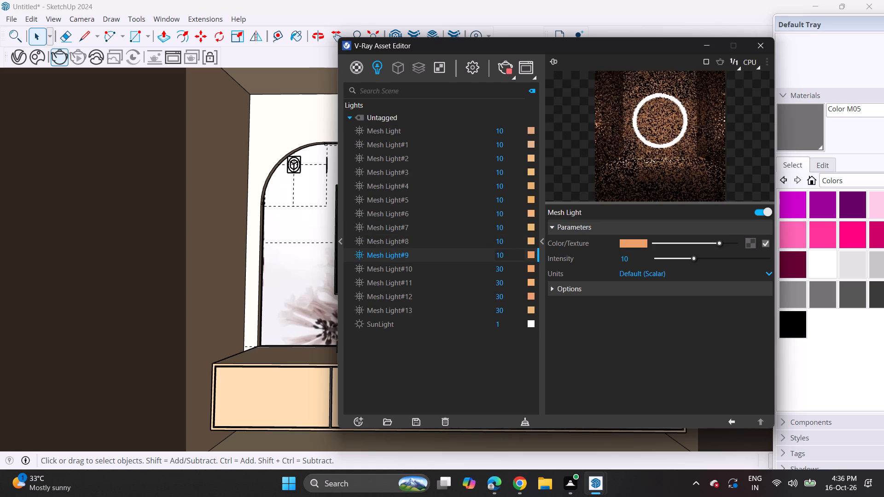
Set the intensity of Mesh Light#10 and Mesh Light#11 to 10 each.
{"action": "left_click", "coordinate": [511, 269]}
{"action": "key", "text": "BackSpace"}
{"action": "key", "text": "BackSpace"}
{"action": "key", "text": "BackSpace"}
{"action": "type", "text": "10"}
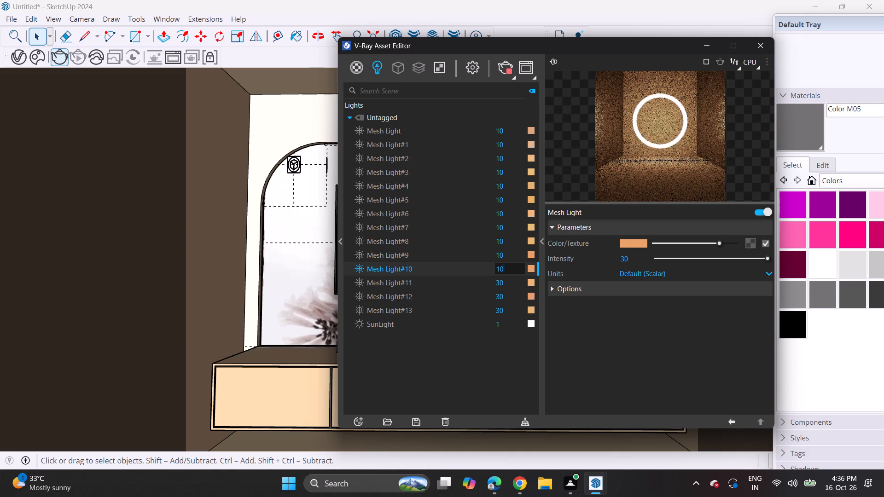
{"action": "key", "text": "Return"}
{"action": "left_click", "coordinate": [511, 285]}
{"action": "key", "text": "backslash"}
{"action": "key", "text": "BackSpace"}
{"action": "key", "text": "BackSpace"}
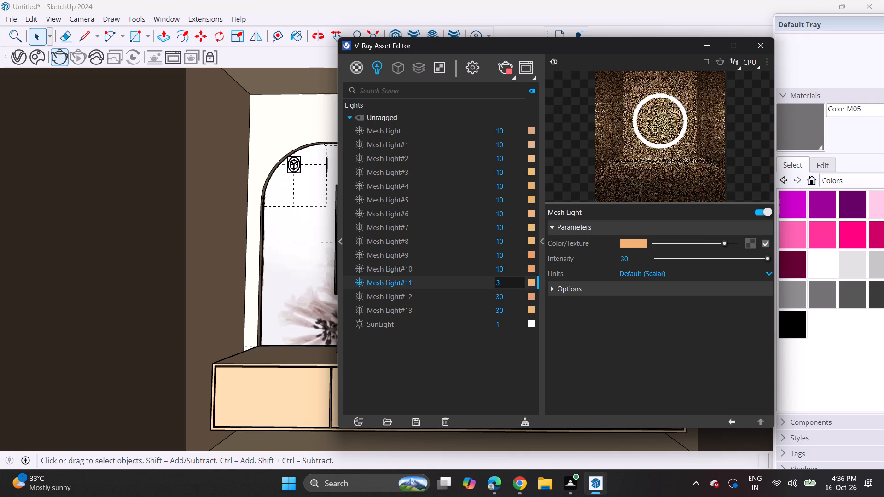
{"action": "key", "text": "BackSpace"}
{"action": "type", "text": "10"}
{"action": "key", "text": "Return"}
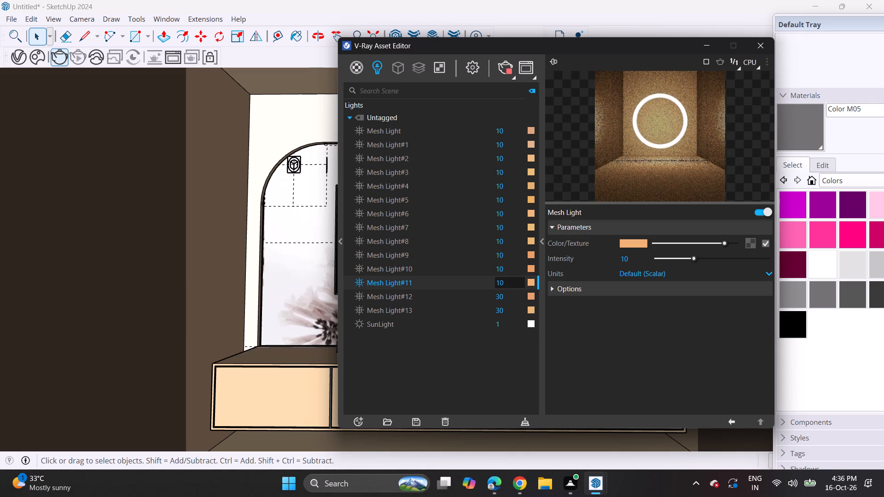
Set the intensity of Mesh Light#12 and Mesh Light#13 to 10 each.
{"action": "left_click", "coordinate": [510, 289]}
{"action": "left_click", "coordinate": [512, 295]}
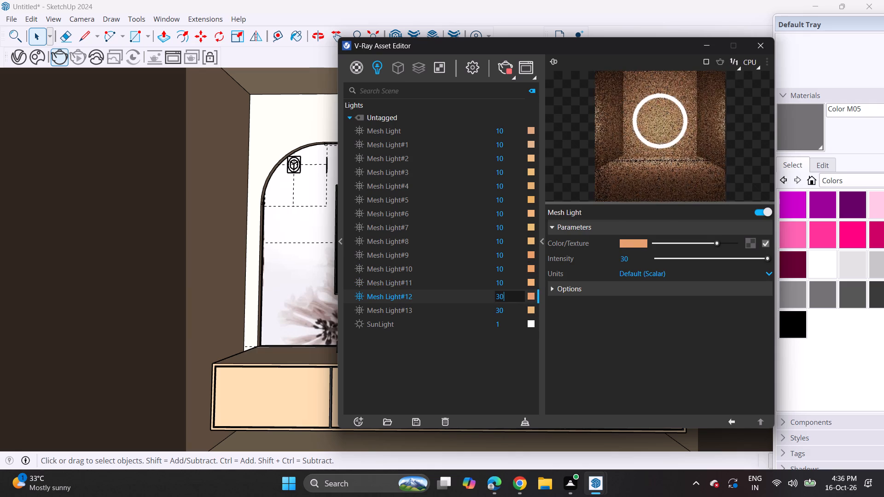
{"action": "key", "text": "BackSpace"}
{"action": "key", "text": "BackSpace"}
{"action": "key", "text": "BackSpace"}
{"action": "type", "text": "10"}
{"action": "key", "text": "Return"}
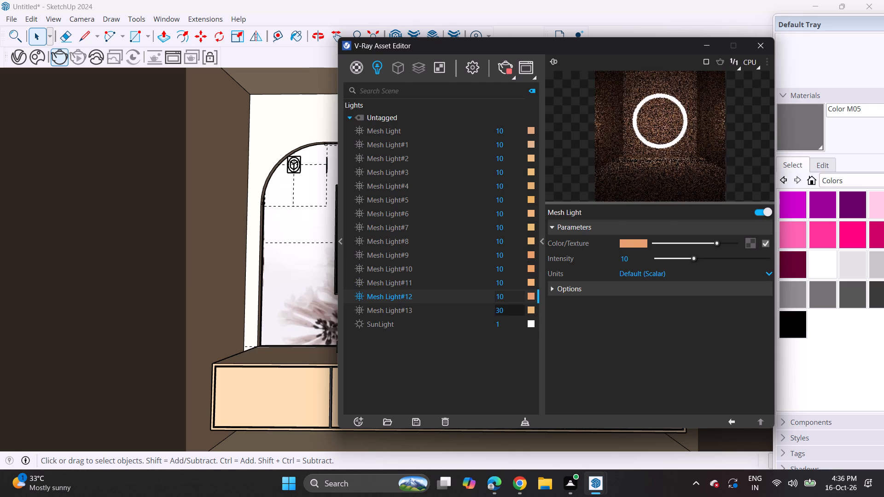
{"action": "left_click", "coordinate": [509, 307]}
{"action": "key", "text": "BackSpace"}
{"action": "key", "text": "BackSpace"}
{"action": "type", "text": "10"}
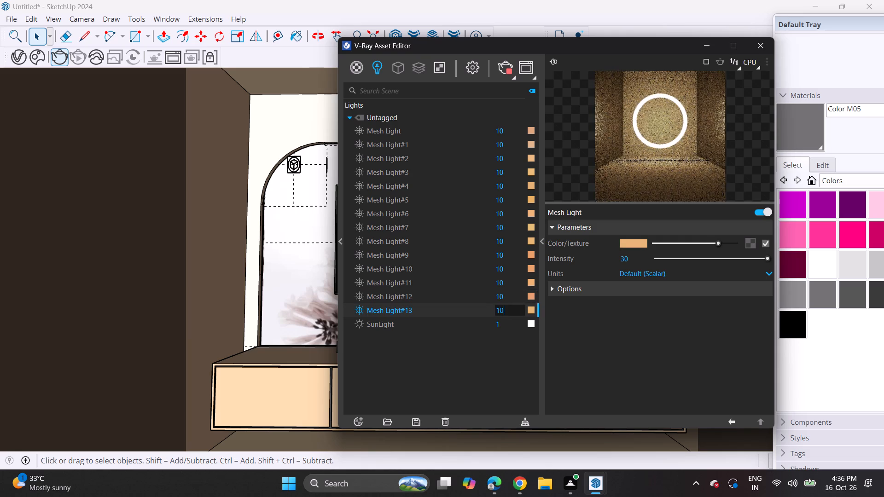
{"action": "key", "text": "Return"}
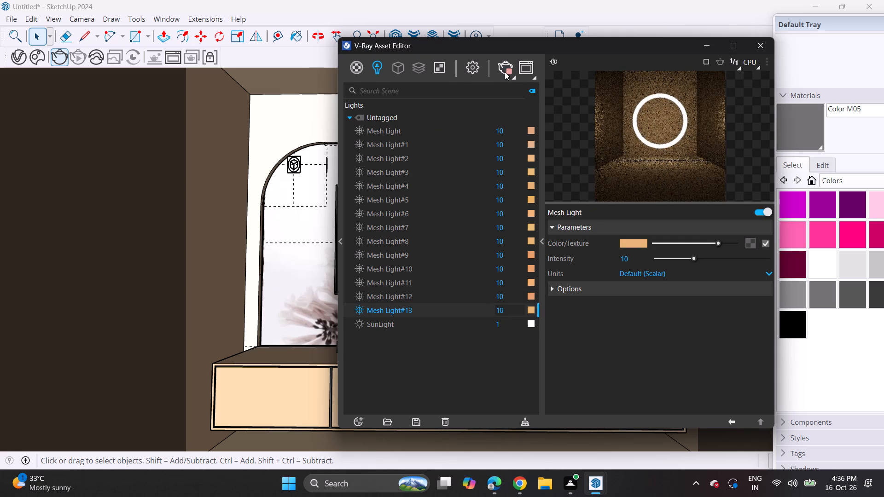
Stop the running V-Ray render and start a new one with the changed light intensities.
{"action": "left_click", "coordinate": [503, 64]}
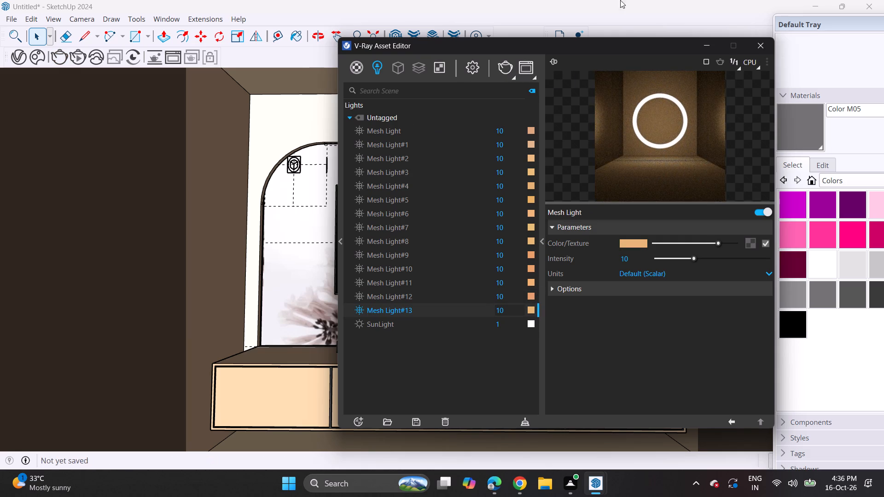
{"action": "left_click", "coordinate": [505, 65]}
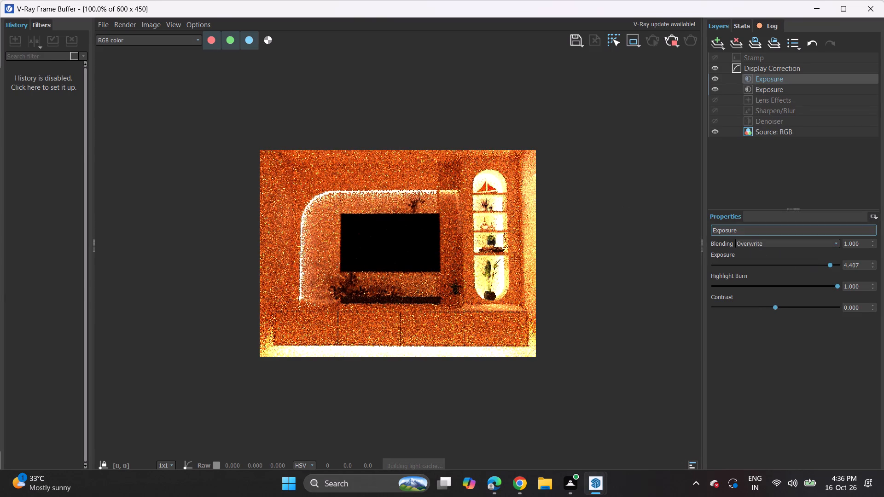
Raise the upper Exposure layer's exposure to 5.000 in the frame buffer.
{"action": "left_click_drag", "start_coordinate": [830, 267], "coordinate": [843, 268]}
{"action": "left_click", "coordinate": [843, 268]}
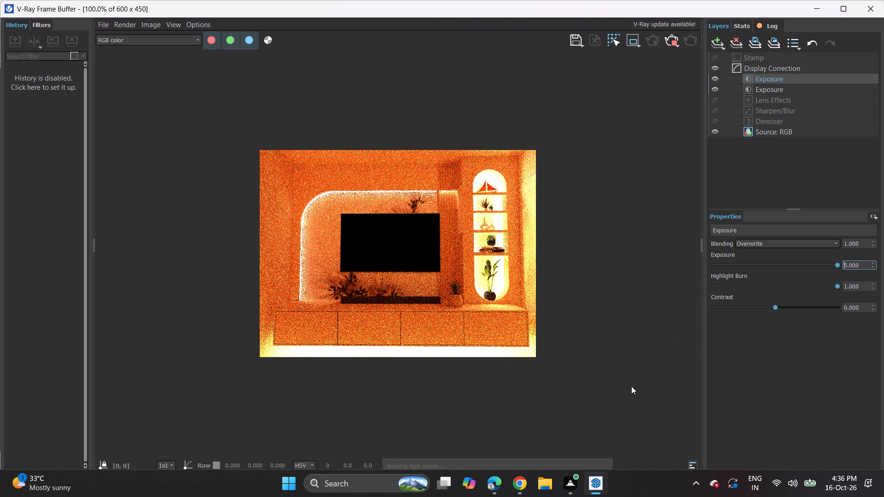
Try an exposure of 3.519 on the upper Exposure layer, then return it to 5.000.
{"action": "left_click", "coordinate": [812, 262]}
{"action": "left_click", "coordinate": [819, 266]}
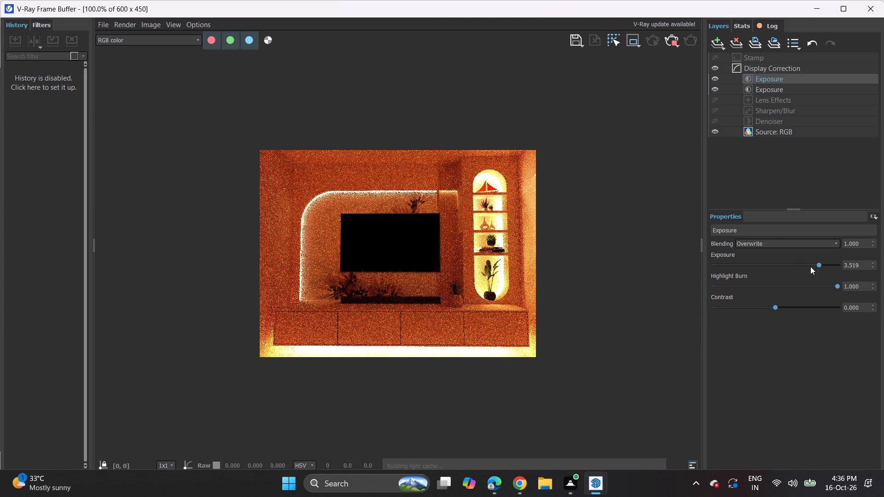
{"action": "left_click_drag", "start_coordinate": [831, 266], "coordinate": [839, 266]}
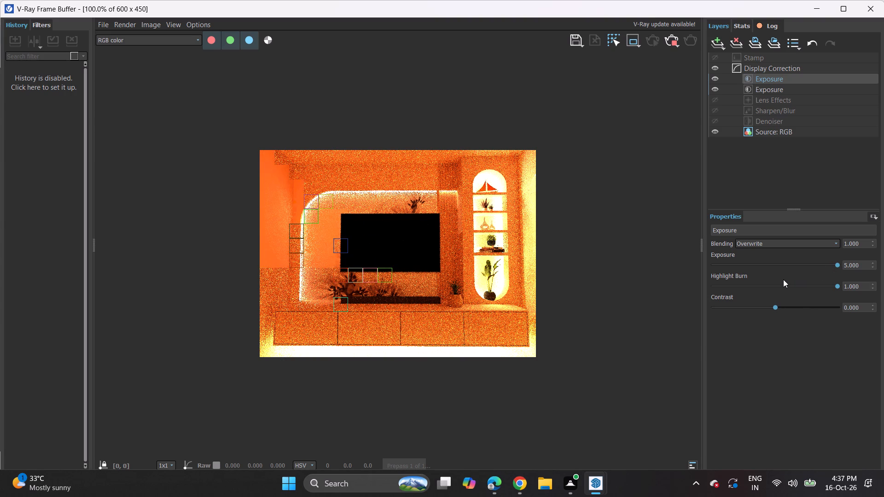
Return to the model and paint the wall around the TV panel and the shelf column's front and side with Color E01.
{"action": "left_click", "coordinate": [861, 4]}
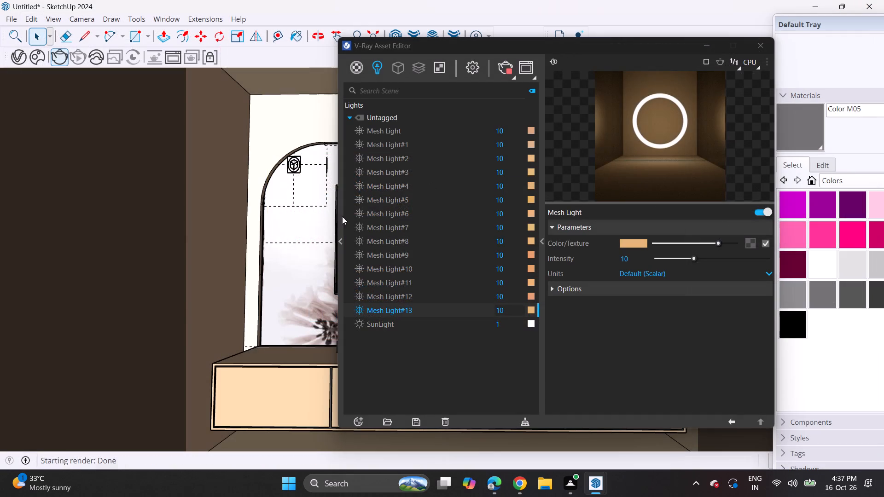
{"action": "left_click_drag", "start_coordinate": [402, 46], "coordinate": [534, 24]}
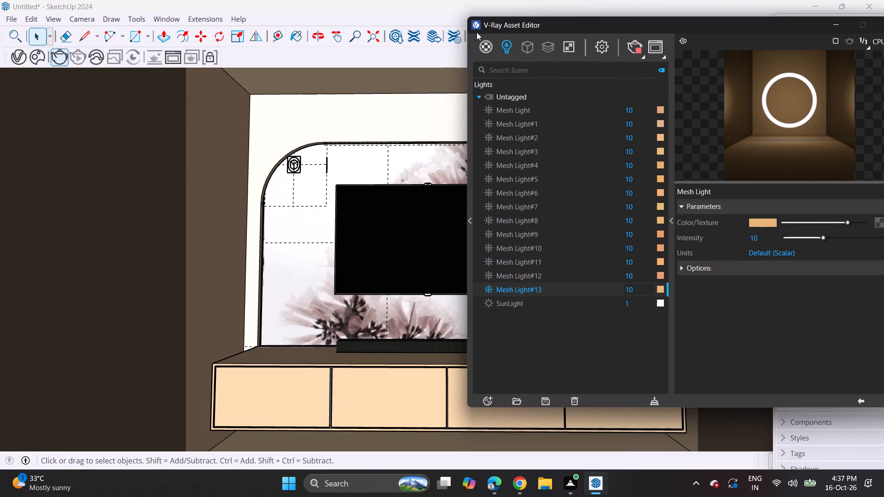
{"action": "left_click", "coordinate": [836, 26]}
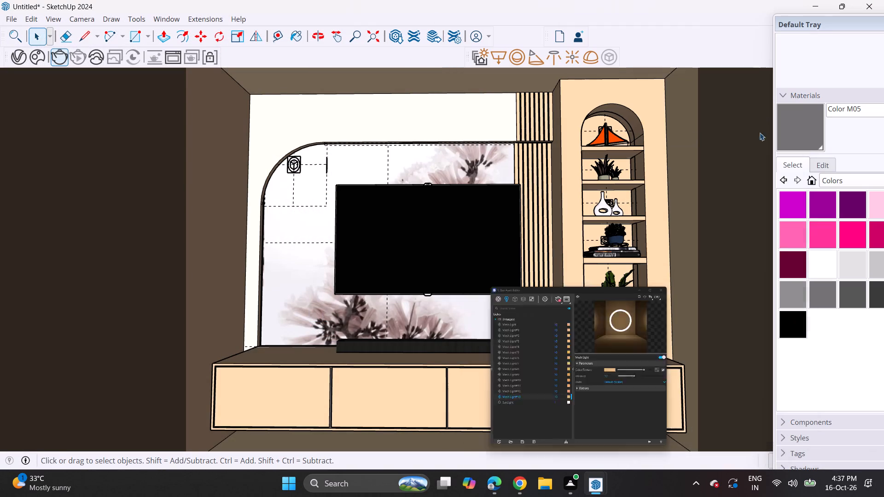
{"action": "scroll", "coordinate": [817, 230], "scroll_direction": "up", "scroll_amount": 7}
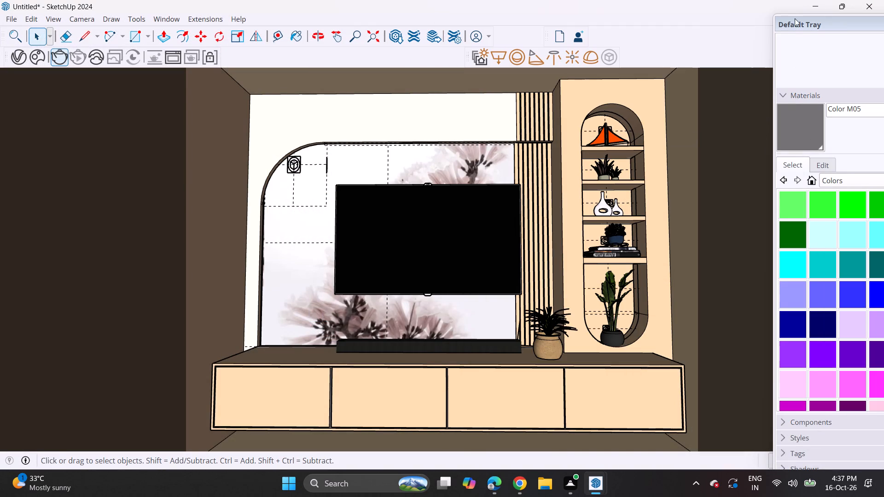
{"action": "left_click_drag", "start_coordinate": [799, 22], "coordinate": [682, 10]}
{"action": "scroll", "coordinate": [735, 300], "scroll_direction": "up", "scroll_amount": 6}
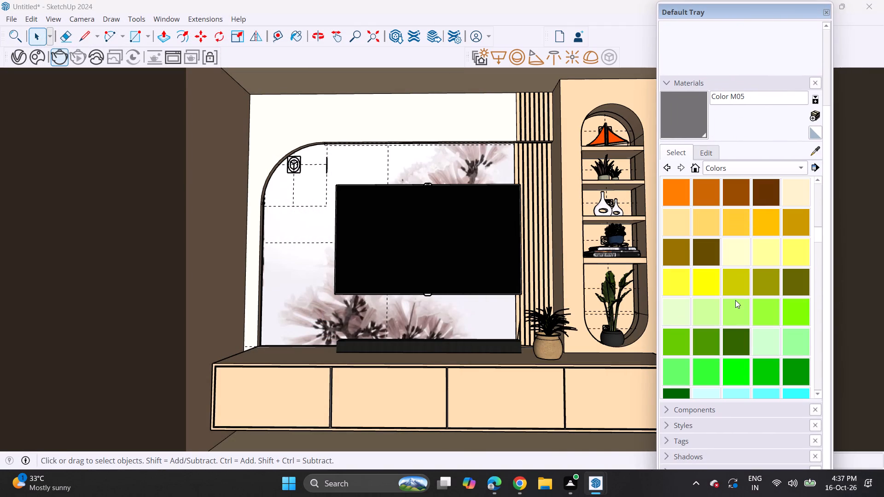
{"action": "left_click", "coordinate": [728, 255]}
{"action": "left_click", "coordinate": [429, 111]}
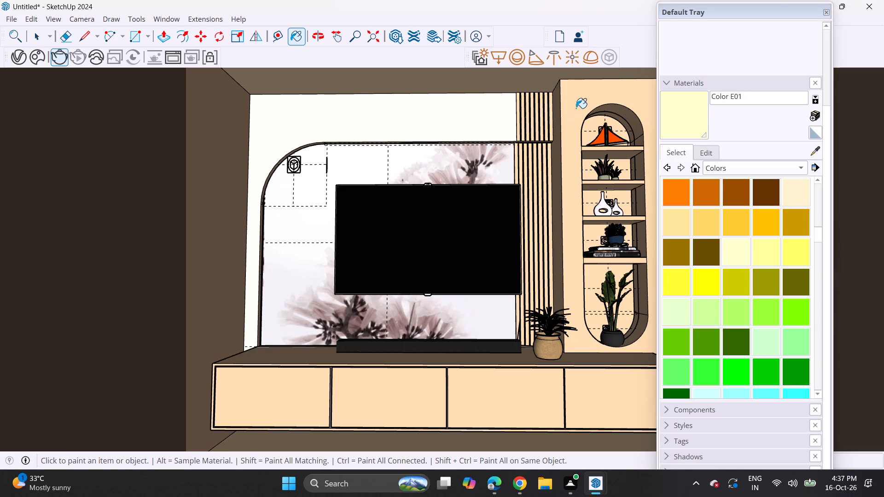
{"action": "left_click", "coordinate": [576, 108]}
{"action": "left_click", "coordinate": [554, 173]}
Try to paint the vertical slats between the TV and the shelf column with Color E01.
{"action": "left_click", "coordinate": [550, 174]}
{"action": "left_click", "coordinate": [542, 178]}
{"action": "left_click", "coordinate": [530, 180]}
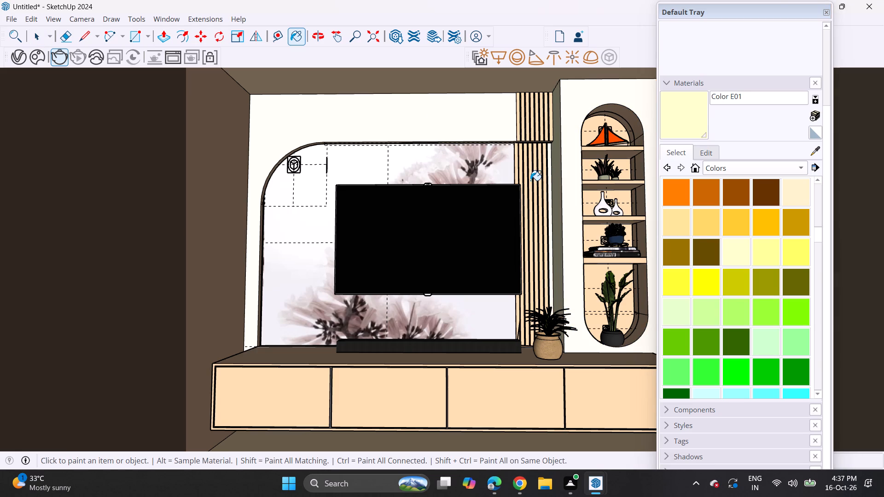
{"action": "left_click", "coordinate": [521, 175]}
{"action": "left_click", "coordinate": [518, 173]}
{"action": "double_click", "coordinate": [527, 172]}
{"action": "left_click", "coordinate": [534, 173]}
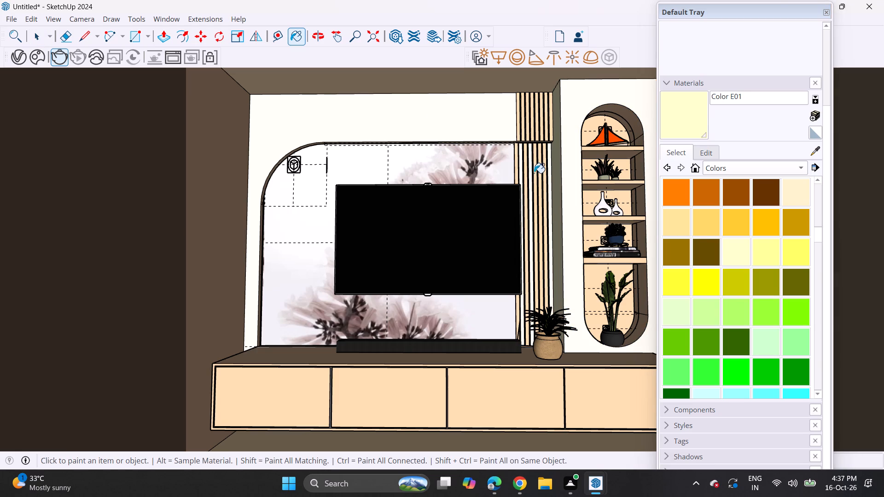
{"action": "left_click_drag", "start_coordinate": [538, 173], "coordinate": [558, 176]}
Paint the wall above the TV panel and the upper section of vertical slats with Color D01.
{"action": "left_click", "coordinate": [786, 188]}
{"action": "left_click", "coordinate": [401, 132]}
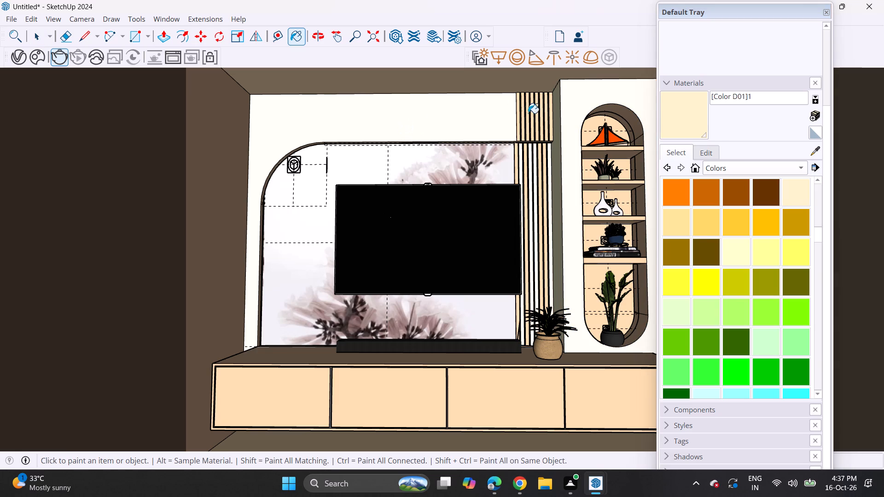
{"action": "left_click", "coordinate": [518, 123]}
{"action": "left_click", "coordinate": [537, 122]}
{"action": "left_click", "coordinate": [516, 128]}
{"action": "left_click", "coordinate": [519, 127]}
{"action": "left_click_drag", "start_coordinate": [519, 127], "coordinate": [524, 128]}
{"action": "left_click", "coordinate": [524, 128]}
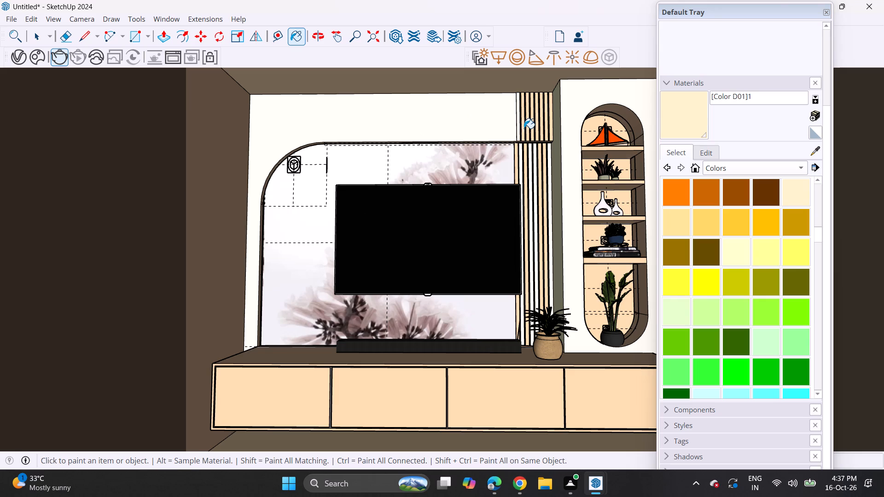
{"action": "scroll", "coordinate": [523, 129], "scroll_direction": "up", "scroll_amount": 6}
{"action": "left_click", "coordinate": [527, 121]}
{"action": "left_click", "coordinate": [535, 125]}
{"action": "left_click", "coordinate": [540, 127]}
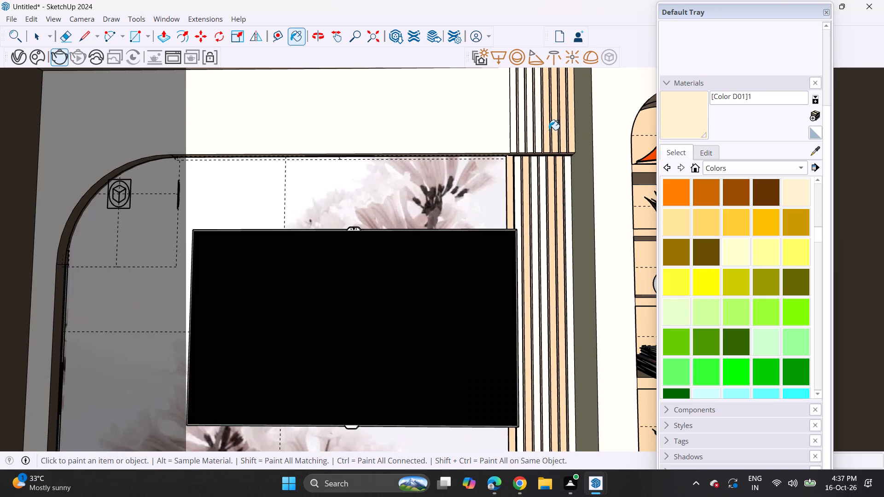
{"action": "left_click", "coordinate": [549, 130]}
{"action": "left_click", "coordinate": [546, 131]}
{"action": "left_click_drag", "start_coordinate": [570, 128], "coordinate": [564, 132]}
{"action": "left_click", "coordinate": [550, 133]}
{"action": "left_click", "coordinate": [557, 136]}
{"action": "left_click", "coordinate": [572, 130]}
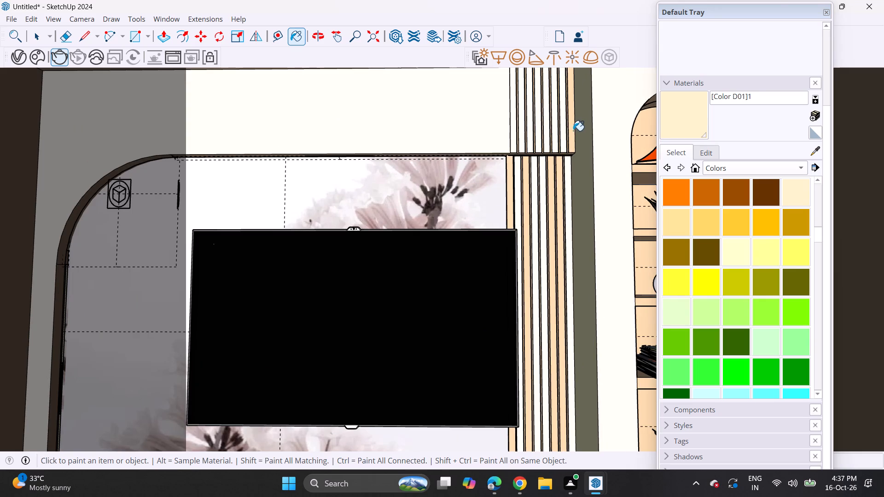
Paint the shelf column's front and the back panels of the arched niche compartments with Color D01.
{"action": "left_click_drag", "start_coordinate": [608, 110], "coordinate": [608, 115]}
{"action": "left_click_drag", "start_coordinate": [645, 133], "coordinate": [645, 144]}
{"action": "left_click_drag", "start_coordinate": [640, 175], "coordinate": [640, 183]}
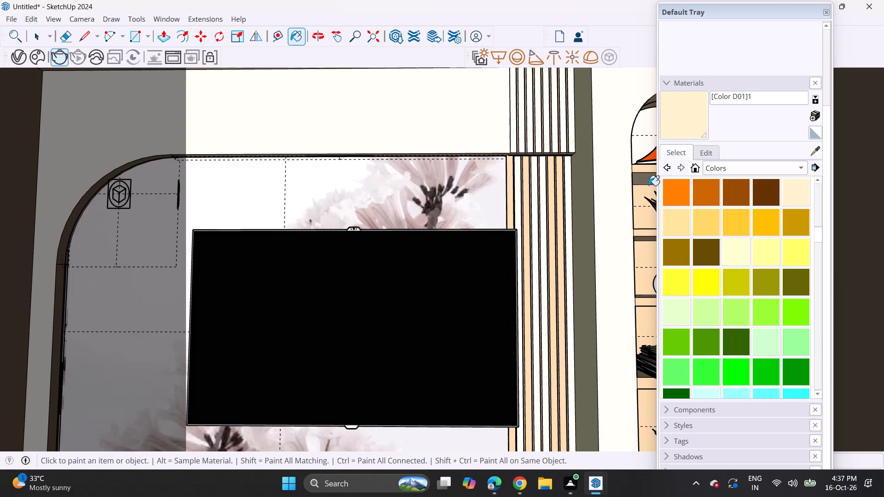
{"action": "left_click", "coordinate": [646, 174]}
{"action": "left_click_drag", "start_coordinate": [643, 221], "coordinate": [644, 230]}
{"action": "left_click_drag", "start_coordinate": [645, 237], "coordinate": [645, 247]}
{"action": "left_click", "coordinate": [644, 263]}
{"action": "left_click_drag", "start_coordinate": [642, 275], "coordinate": [640, 287]}
{"action": "left_click_drag", "start_coordinate": [639, 302], "coordinate": [640, 307]}
{"action": "left_click_drag", "start_coordinate": [642, 316], "coordinate": [644, 334]}
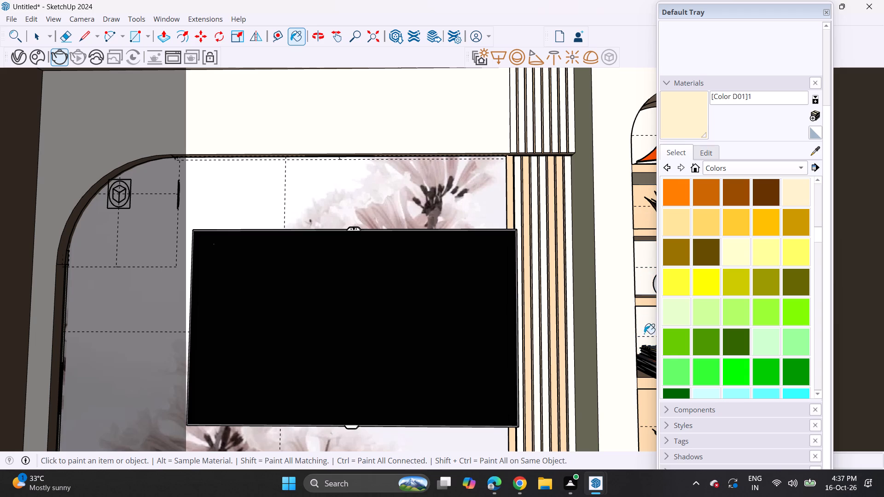
{"action": "left_click_drag", "start_coordinate": [644, 334], "coordinate": [644, 326]}
{"action": "left_click_drag", "start_coordinate": [646, 370], "coordinate": [647, 381]}
{"action": "left_click_drag", "start_coordinate": [649, 394], "coordinate": [650, 404]}
{"action": "left_click_drag", "start_coordinate": [651, 410], "coordinate": [652, 424]}
{"action": "left_click", "coordinate": [652, 425]}
Paint the niche's shelf edges and the remaining second compartment's back panel with Color D01.
{"action": "left_click_drag", "start_coordinate": [651, 298], "coordinate": [651, 305]}
{"action": "left_click", "coordinate": [647, 303]}
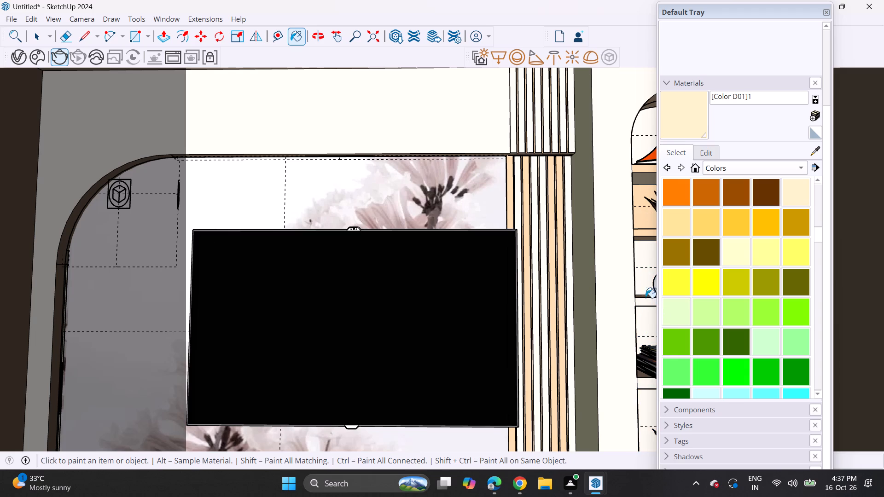
{"action": "left_click_drag", "start_coordinate": [638, 273], "coordinate": [640, 265]}
{"action": "left_click_drag", "start_coordinate": [640, 248], "coordinate": [645, 235]}
{"action": "left_click", "coordinate": [646, 222]}
{"action": "left_click", "coordinate": [638, 212]}
{"action": "left_click_drag", "start_coordinate": [638, 175], "coordinate": [640, 168]}
{"action": "left_click_drag", "start_coordinate": [641, 162], "coordinate": [640, 167]}
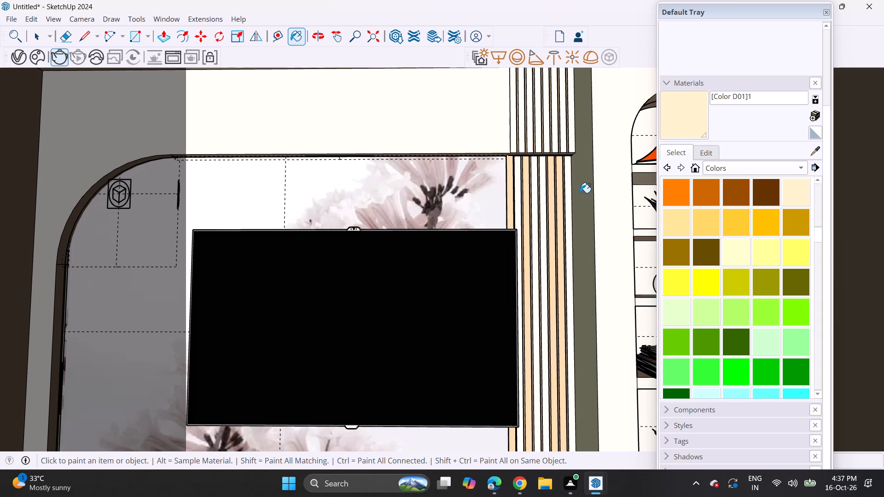
Paint the lower section of vertical slats beside the TV with Color D01.
{"action": "left_click", "coordinate": [564, 199]}
{"action": "left_click", "coordinate": [562, 218]}
{"action": "left_click", "coordinate": [559, 224]}
{"action": "left_click", "coordinate": [551, 229]}
{"action": "left_click_drag", "start_coordinate": [549, 231], "coordinate": [547, 236]}
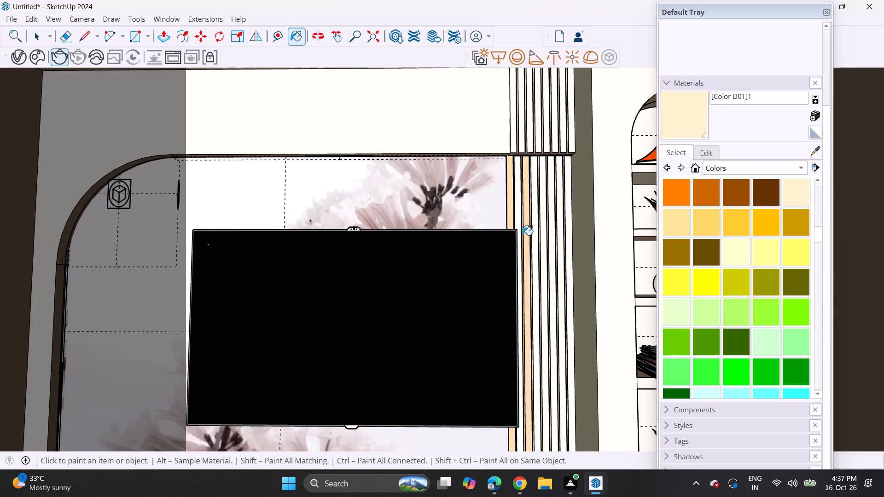
{"action": "left_click", "coordinate": [522, 235]}
{"action": "double_click", "coordinate": [525, 233]}
{"action": "left_click_drag", "start_coordinate": [505, 205], "coordinate": [509, 208]}
{"action": "left_click", "coordinate": [509, 208]}
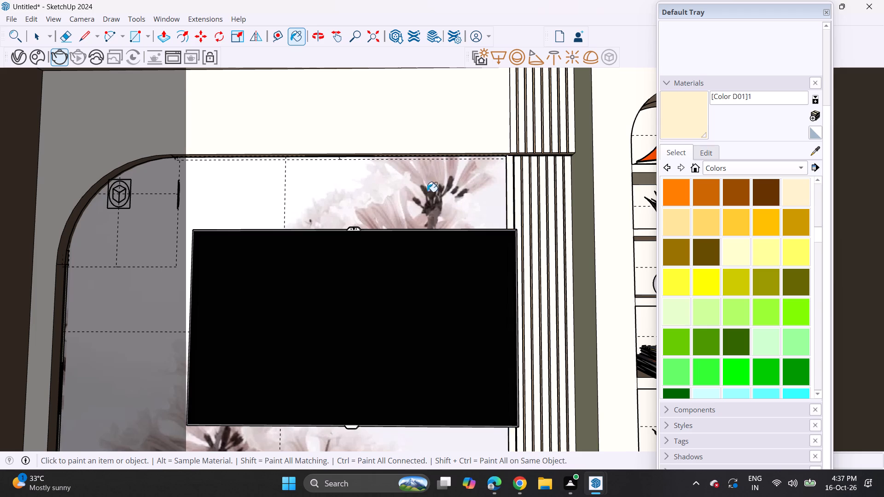
Paint the low TV cabinet's four drawer fronts and its top with Color D01.
{"action": "scroll", "coordinate": [417, 188], "scroll_direction": "down", "scroll_amount": 7}
{"action": "left_click_drag", "start_coordinate": [193, 410], "coordinate": [261, 416]}
{"action": "left_click_drag", "start_coordinate": [285, 413], "coordinate": [306, 421]}
{"action": "left_click_drag", "start_coordinate": [334, 416], "coordinate": [377, 428]}
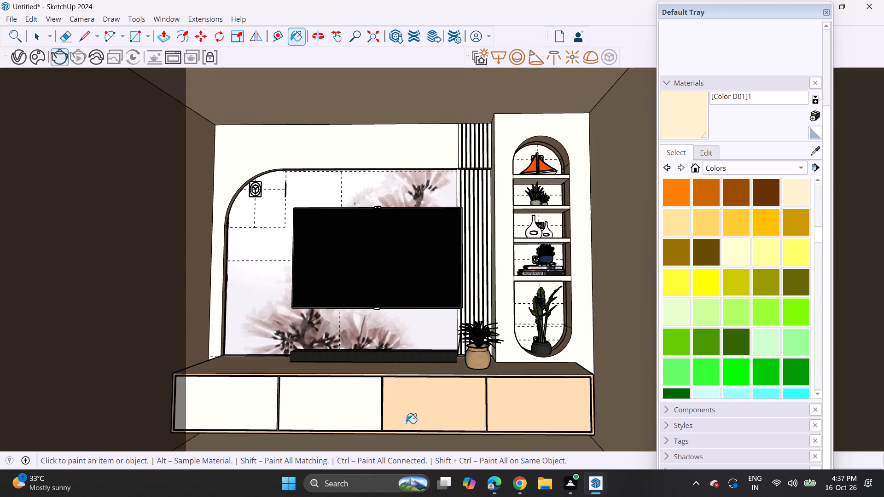
{"action": "left_click_drag", "start_coordinate": [406, 423], "coordinate": [419, 426]}
{"action": "left_click_drag", "start_coordinate": [488, 414], "coordinate": [528, 416]}
{"action": "left_click_drag", "start_coordinate": [536, 365], "coordinate": [536, 370]}
Paint the floor below the cabinet, both side walls and the ceiling with Color D01.
{"action": "left_click_drag", "start_coordinate": [512, 439], "coordinate": [550, 437]}
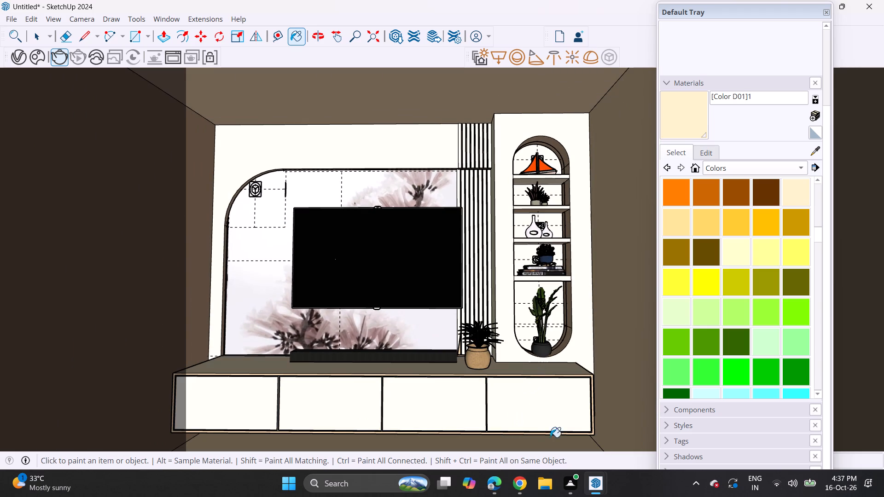
{"action": "left_click_drag", "start_coordinate": [550, 437], "coordinate": [521, 443]}
{"action": "left_click_drag", "start_coordinate": [616, 381], "coordinate": [612, 375]}
{"action": "left_click_drag", "start_coordinate": [205, 266], "coordinate": [203, 252]}
{"action": "left_click_drag", "start_coordinate": [243, 94], "coordinate": [262, 103]}
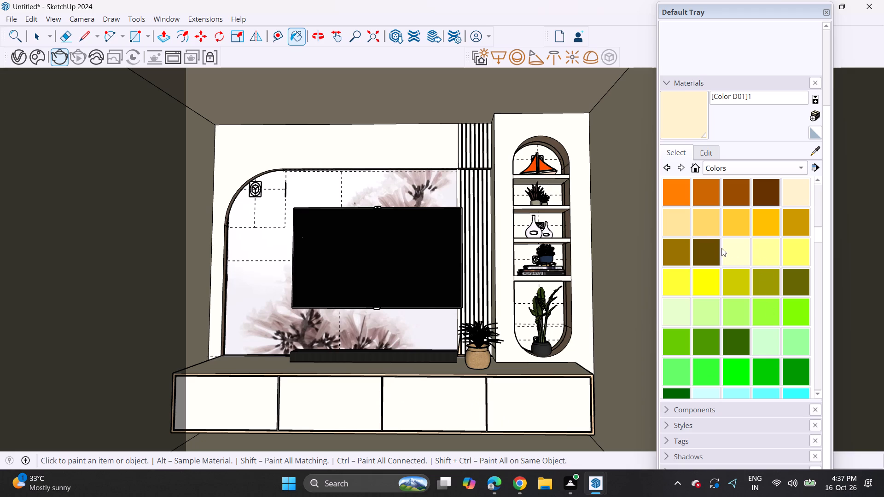
Pick Color D02 and look through the Colors collection for another wall shade.
{"action": "left_click", "coordinate": [677, 228]}
{"action": "scroll", "coordinate": [727, 261], "scroll_direction": "up", "scroll_amount": 1}
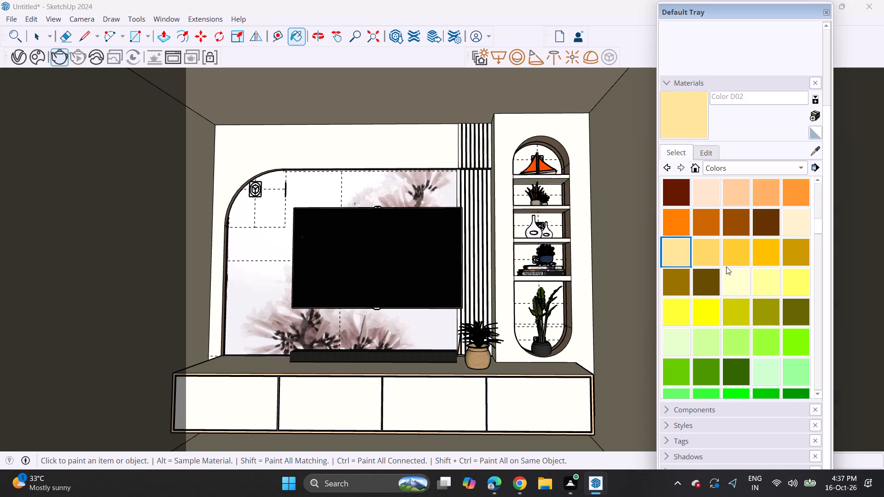
{"action": "scroll", "coordinate": [725, 265], "scroll_direction": "up", "scroll_amount": 3}
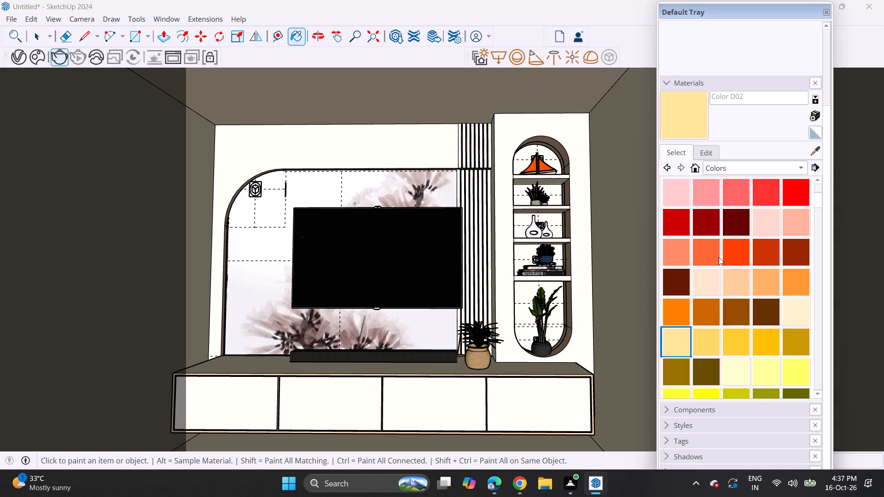
{"action": "scroll", "coordinate": [719, 257], "scroll_direction": "up", "scroll_amount": 3}
{"action": "scroll", "coordinate": [719, 257], "scroll_direction": "down", "scroll_amount": 3}
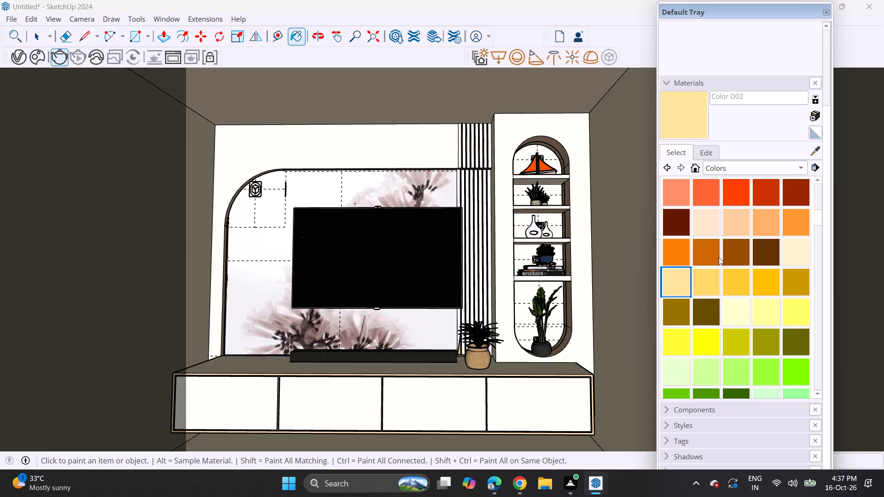
{"action": "scroll", "coordinate": [719, 257], "scroll_direction": "down", "scroll_amount": 6}
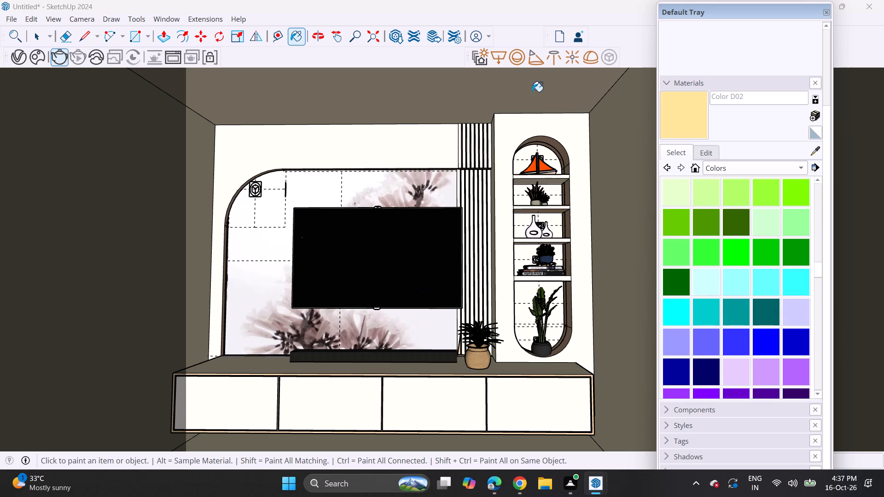
Stop the running V-Ray render and start a new one with the repainted surfaces.
{"action": "left_click", "coordinate": [56, 56]}
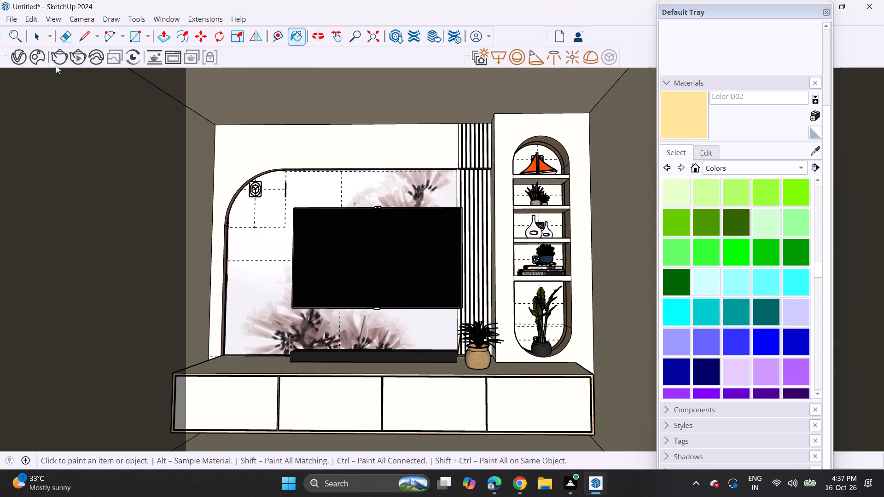
{"action": "left_click", "coordinate": [57, 61]}
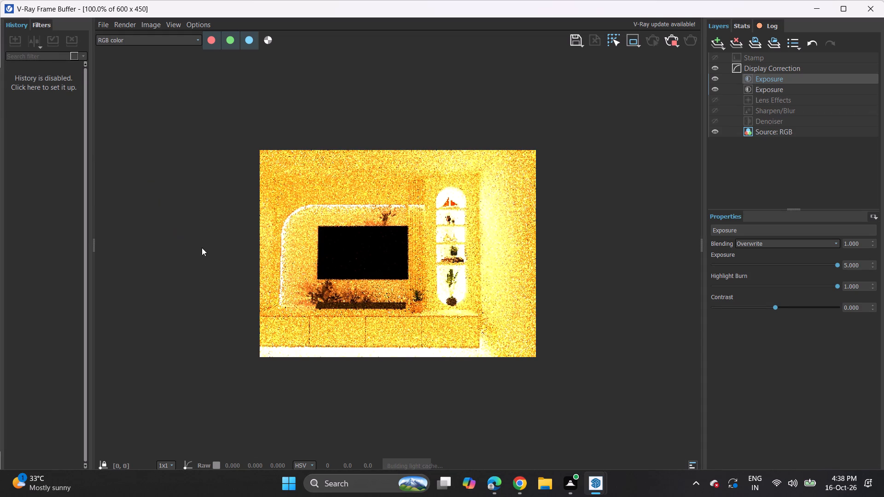
Lower the upper Exposure layer's exposure to 3.148 in the frame buffer.
{"action": "left_click", "coordinate": [782, 264]}
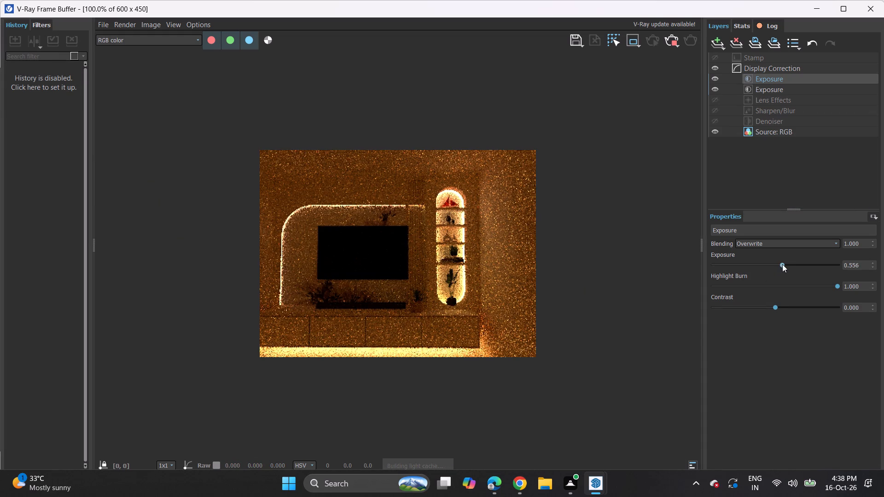
{"action": "left_click", "coordinate": [797, 264]}
{"action": "left_click", "coordinate": [814, 266]}
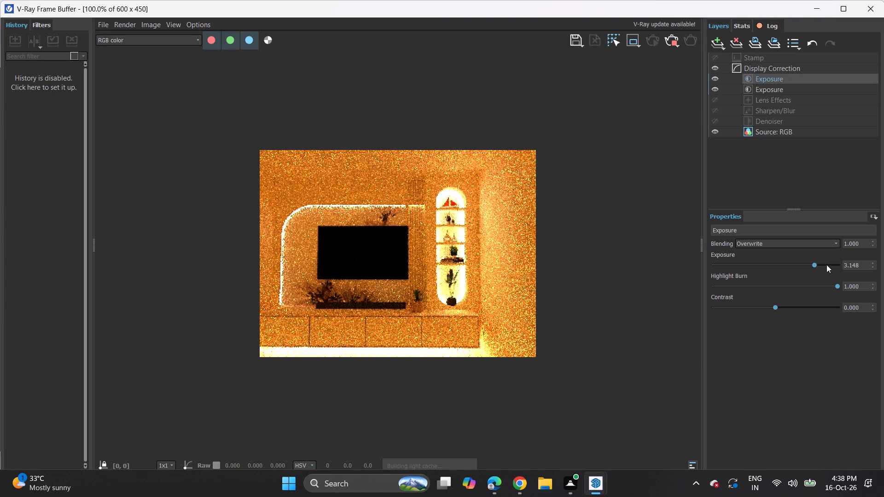
Return to the model and paint the wall around the arched TV panel with Color A01.
{"action": "left_click", "coordinate": [860, 8]}
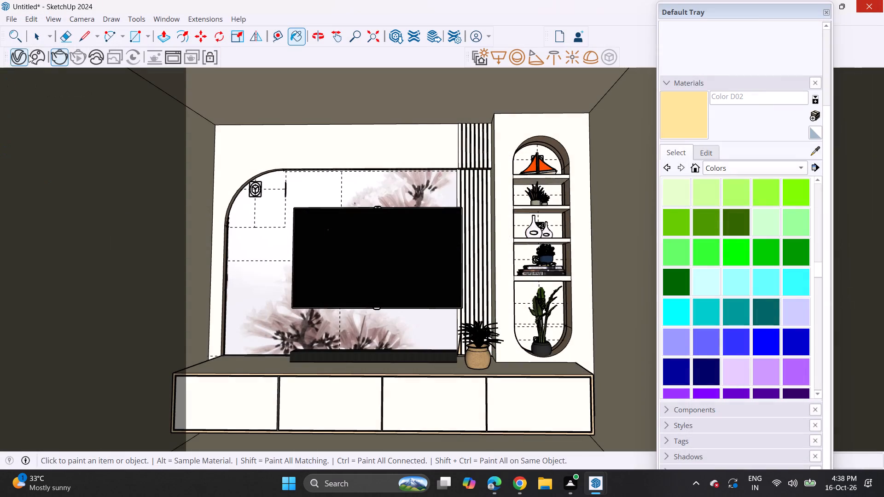
{"action": "scroll", "coordinate": [714, 258], "scroll_direction": "up", "scroll_amount": 11}
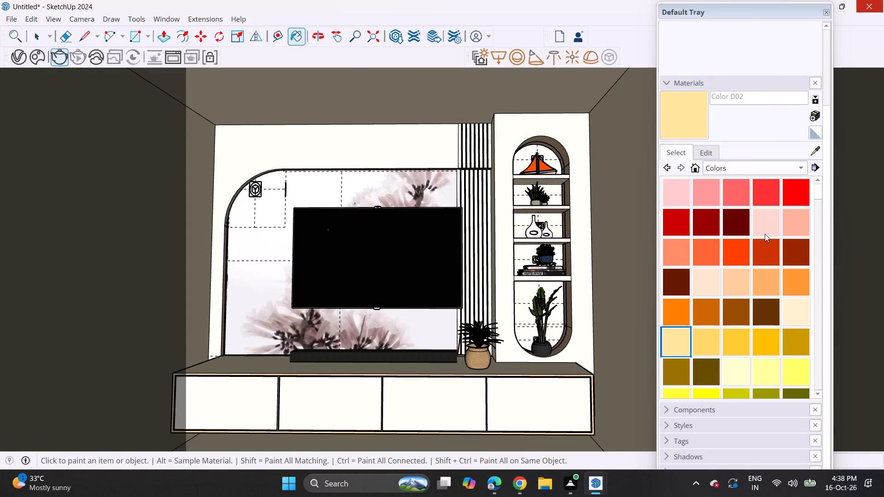
{"action": "left_click", "coordinate": [671, 193]}
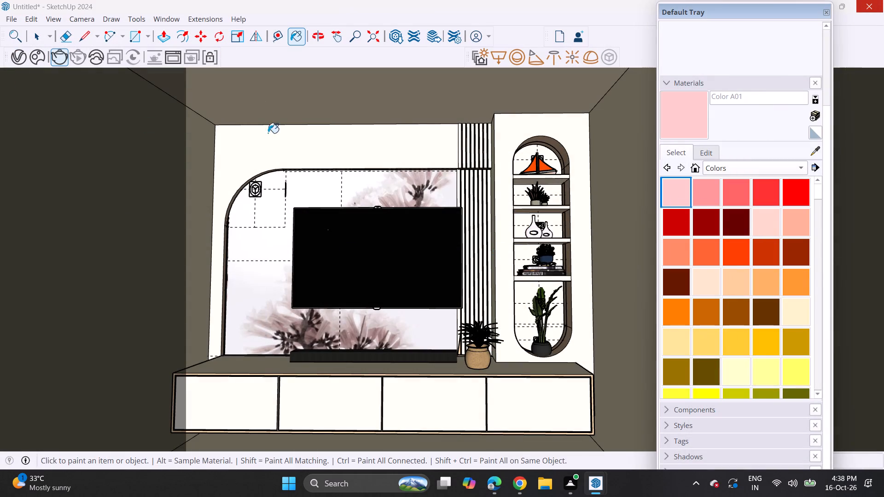
{"action": "left_click", "coordinate": [268, 133]}
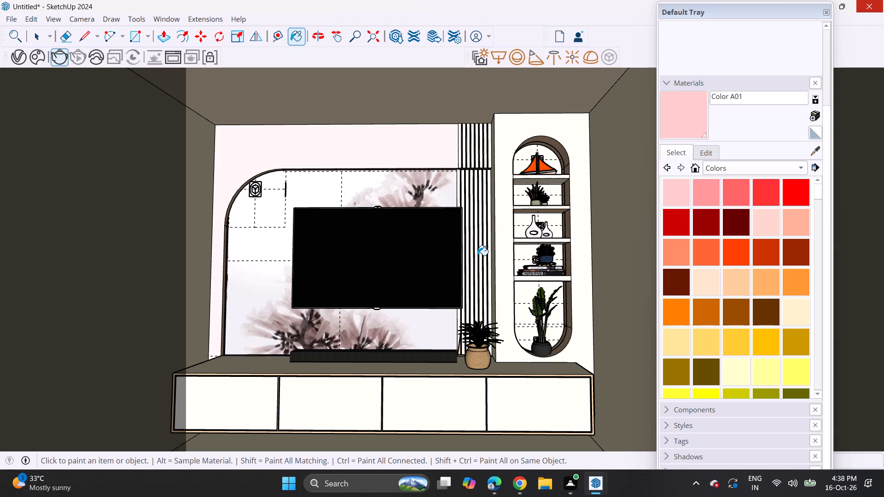
Paint the TV console's top and try its drawer fronts with Color B01.
{"action": "left_click", "coordinate": [767, 217]}
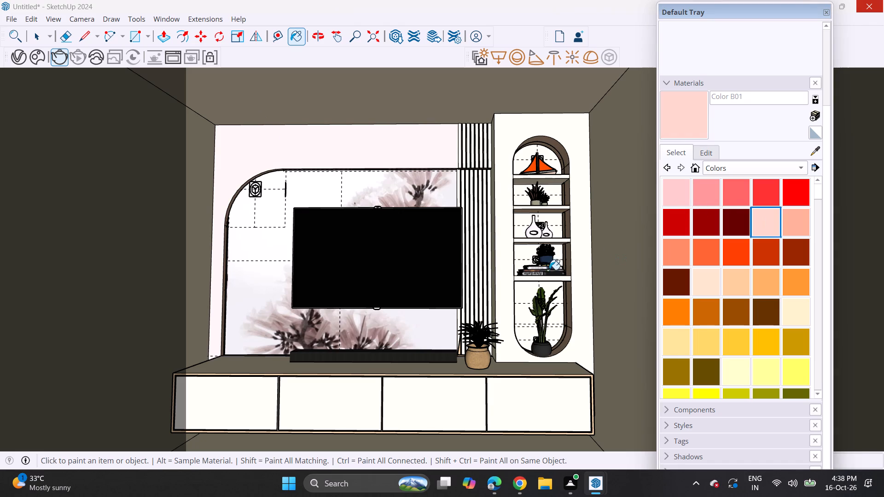
{"action": "left_click_drag", "start_coordinate": [412, 392], "coordinate": [417, 393]}
{"action": "left_click", "coordinate": [548, 402]}
{"action": "left_click", "coordinate": [335, 421]}
{"action": "left_click_drag", "start_coordinate": [178, 415], "coordinate": [192, 411]}
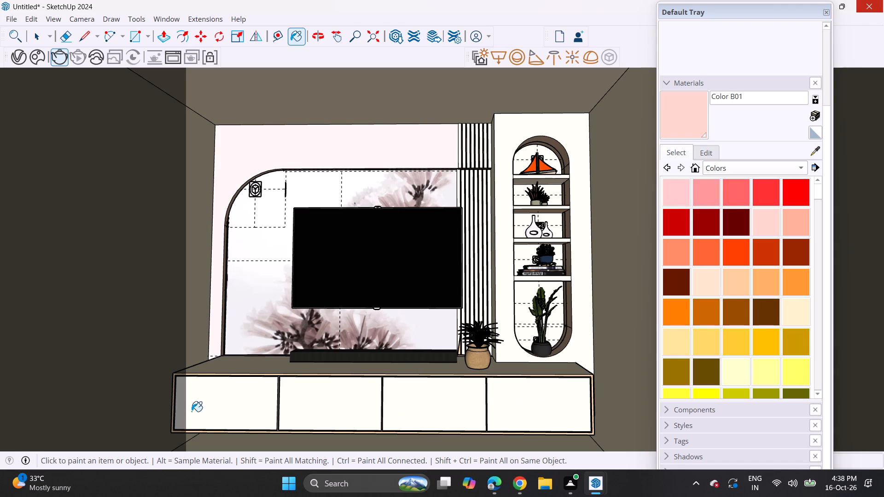
{"action": "left_click_drag", "start_coordinate": [192, 411], "coordinate": [208, 405]}
{"action": "left_click", "coordinate": [261, 370]}
Paint the ceiling, both side walls and the floor with Color B01, trying the tower and drawer fronts as well.
{"action": "left_click", "coordinate": [269, 93]}
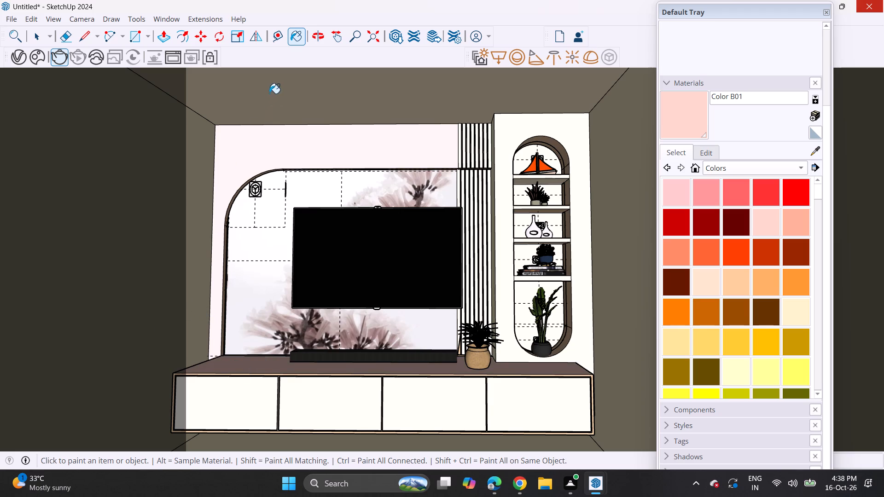
{"action": "left_click", "coordinate": [195, 163]}
{"action": "left_click", "coordinate": [607, 165]}
{"action": "left_click", "coordinate": [583, 350]}
{"action": "left_click", "coordinate": [571, 405]}
{"action": "left_click", "coordinate": [471, 414]}
{"action": "left_click", "coordinate": [349, 418]}
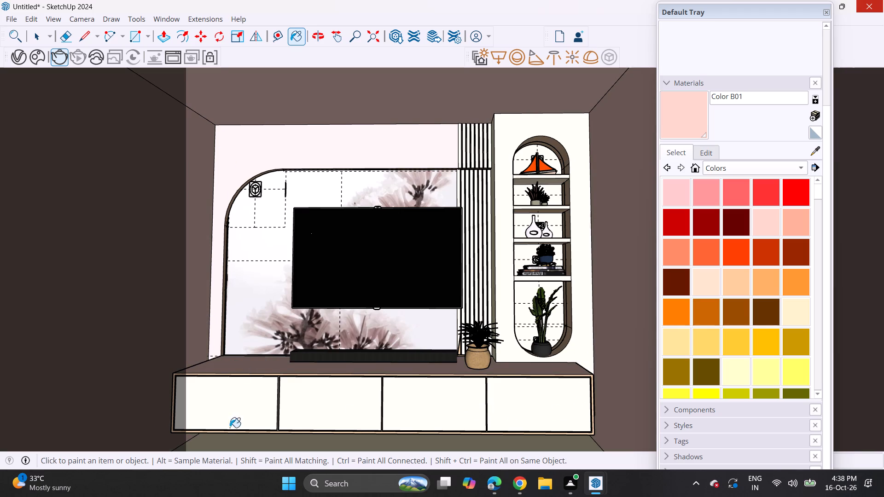
{"action": "left_click", "coordinate": [257, 404]}
{"action": "left_click", "coordinate": [249, 439]}
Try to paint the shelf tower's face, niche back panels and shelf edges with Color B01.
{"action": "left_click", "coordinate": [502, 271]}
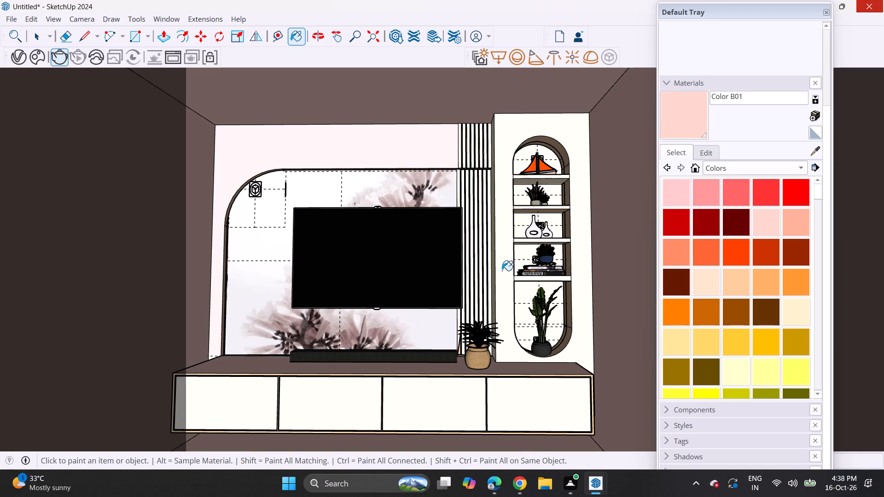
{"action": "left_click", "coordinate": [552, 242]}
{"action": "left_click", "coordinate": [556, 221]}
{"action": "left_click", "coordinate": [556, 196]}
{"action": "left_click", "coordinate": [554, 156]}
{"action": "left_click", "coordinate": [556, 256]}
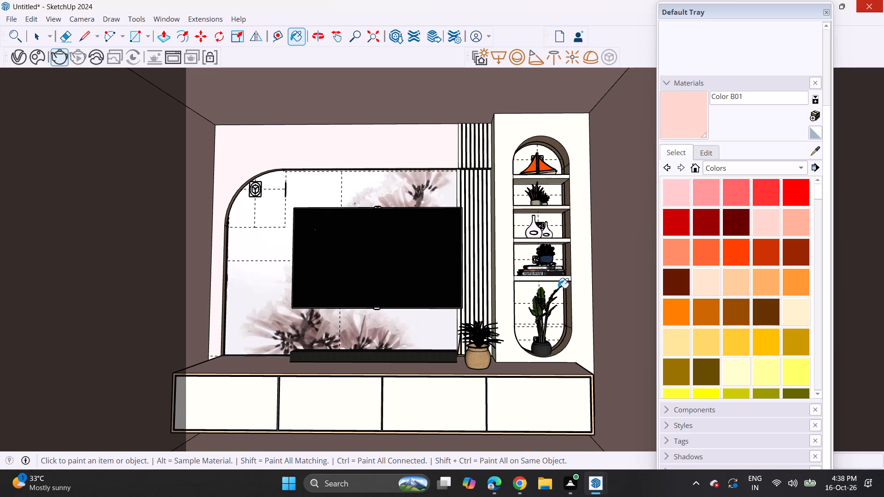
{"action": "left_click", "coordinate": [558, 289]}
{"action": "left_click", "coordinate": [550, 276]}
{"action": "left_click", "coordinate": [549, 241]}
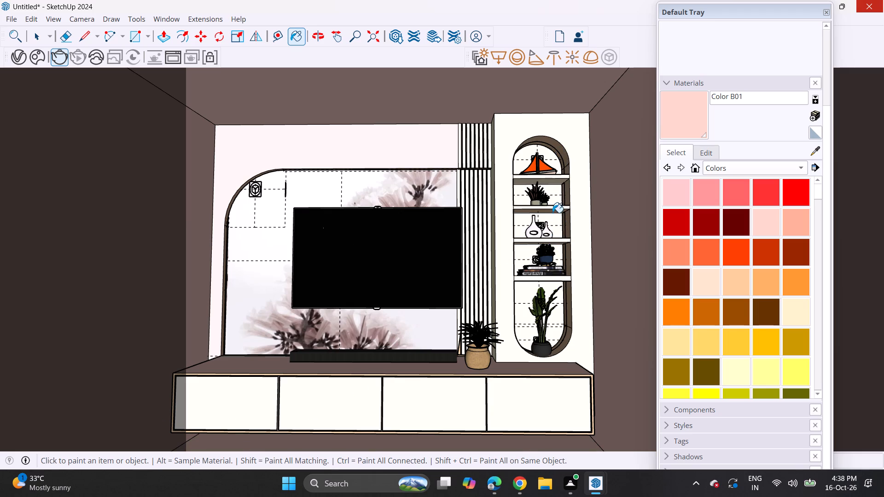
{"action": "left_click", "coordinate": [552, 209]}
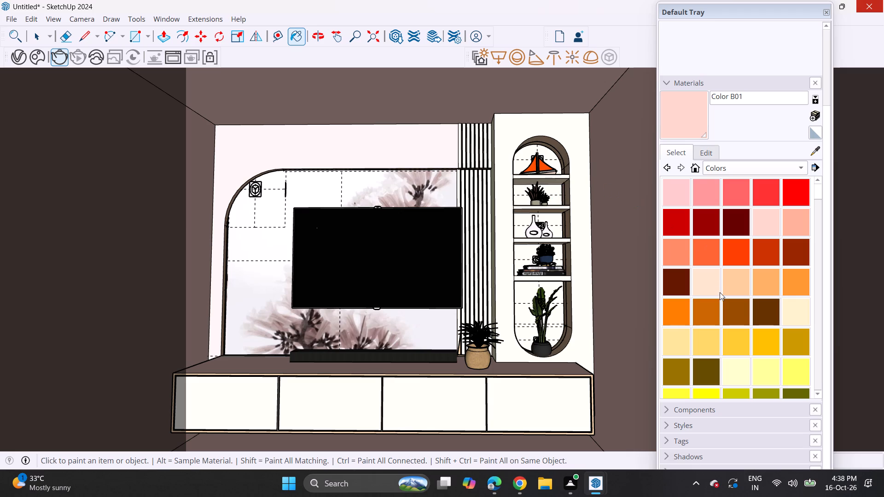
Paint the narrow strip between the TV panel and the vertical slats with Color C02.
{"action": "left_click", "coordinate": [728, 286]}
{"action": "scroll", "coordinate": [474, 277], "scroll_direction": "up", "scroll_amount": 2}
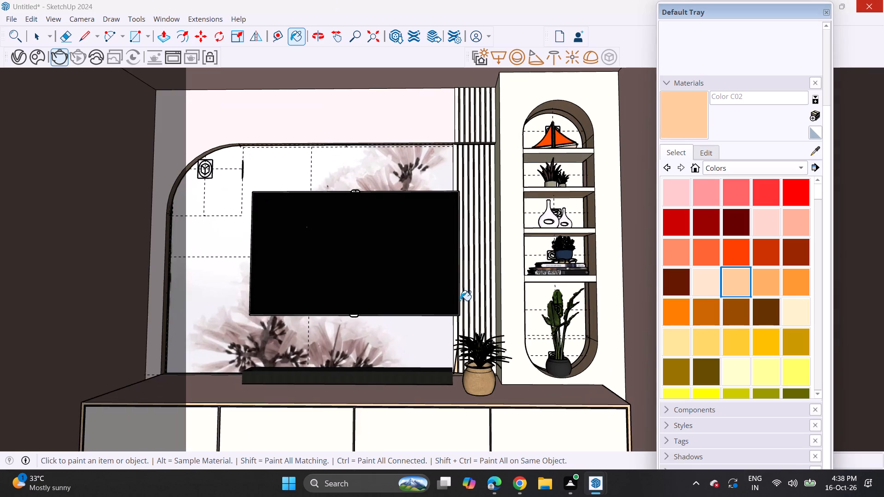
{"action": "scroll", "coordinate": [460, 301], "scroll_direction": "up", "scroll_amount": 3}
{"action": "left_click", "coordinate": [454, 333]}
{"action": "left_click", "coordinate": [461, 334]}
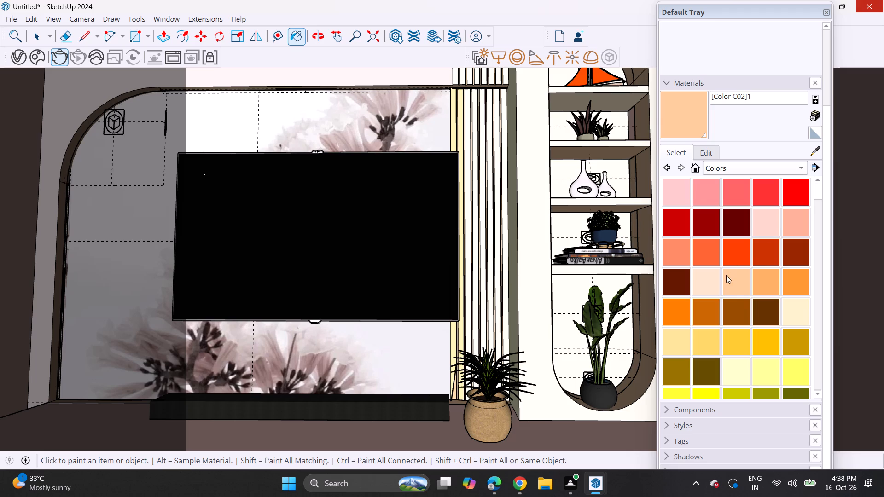
Repaint the narrow strip between the TV panel and the slats with Color C01.
{"action": "left_click", "coordinate": [713, 289]}
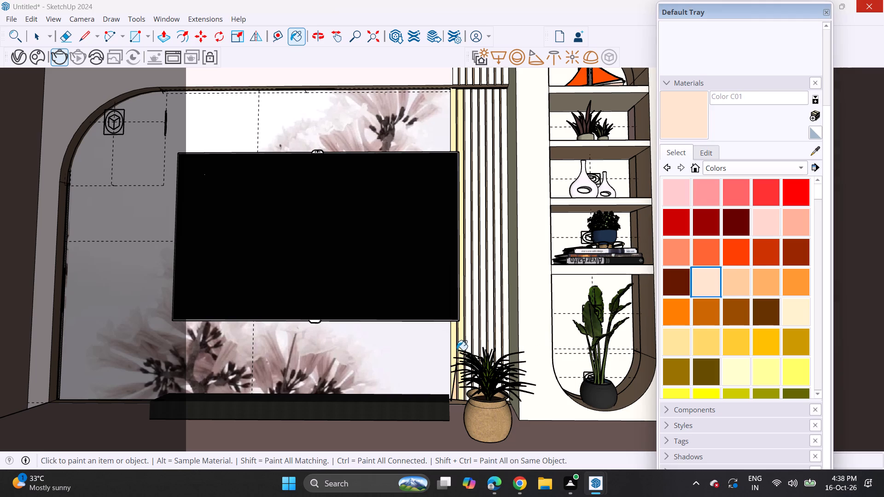
{"action": "left_click", "coordinate": [451, 340]}
{"action": "left_click", "coordinate": [461, 331]}
{"action": "left_click", "coordinate": [454, 339]}
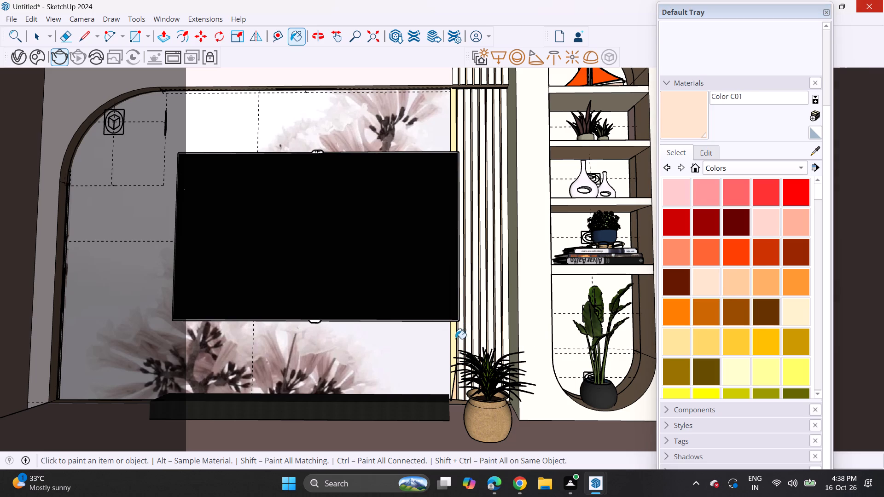
{"action": "left_click", "coordinate": [468, 330]}
Sample Color A01 from the wall above the arched panel and apply it to all matching faces of the niche, shelf tower and drawer fronts.
{"action": "scroll", "coordinate": [462, 319], "scroll_direction": "down", "scroll_amount": 3}
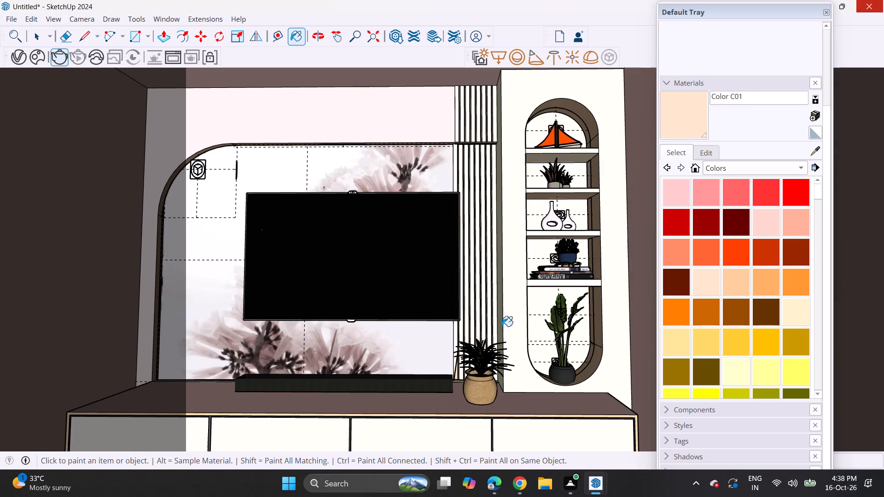
{"action": "scroll", "coordinate": [516, 310], "scroll_direction": "down", "scroll_amount": 1}
{"action": "middle_click_drag", "start_coordinate": [516, 310], "coordinate": [577, 305], "text": "shift"}
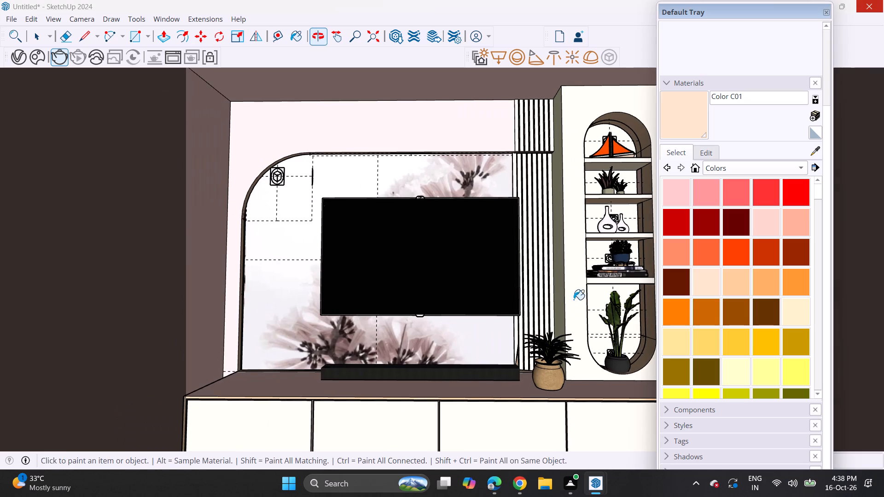
{"action": "scroll", "coordinate": [574, 300], "scroll_direction": "down", "scroll_amount": 1}
{"action": "middle_click_drag", "start_coordinate": [657, 281], "coordinate": [625, 265], "text": "shift"}
{"action": "scroll", "coordinate": [624, 263], "scroll_direction": "down", "scroll_amount": 1}
{"action": "middle_click_drag", "start_coordinate": [637, 278], "coordinate": [576, 271]}
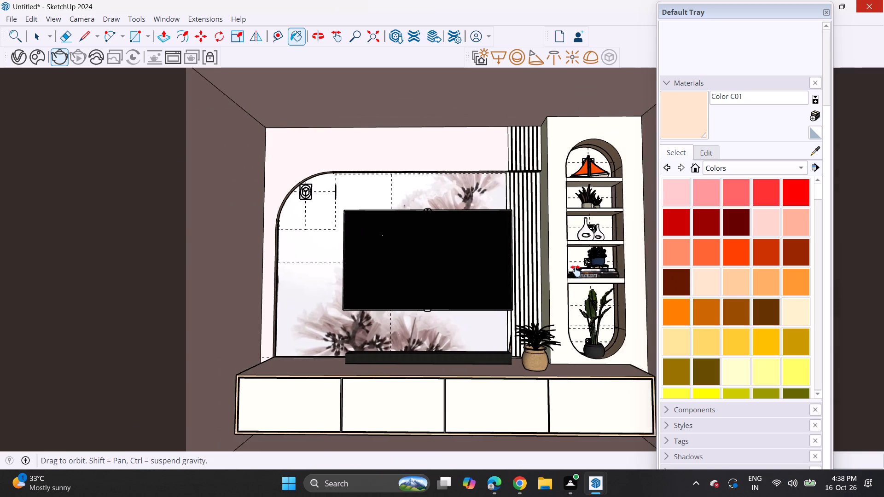
{"action": "middle_click_drag", "start_coordinate": [576, 271], "coordinate": [570, 270]}
{"action": "middle_click_drag", "start_coordinate": [573, 270], "coordinate": [598, 271], "text": "shift"}
{"action": "left_click", "coordinate": [813, 153]}
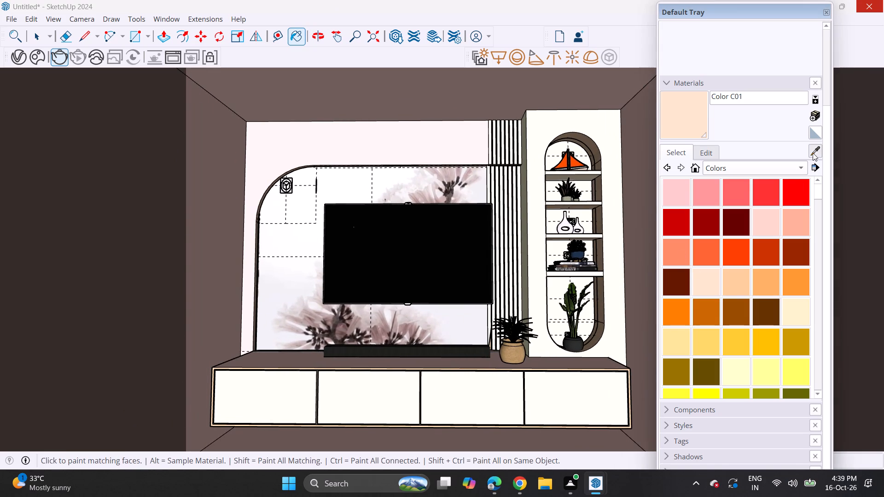
{"action": "left_click", "coordinate": [467, 149]}
{"action": "left_click", "coordinate": [601, 224]}
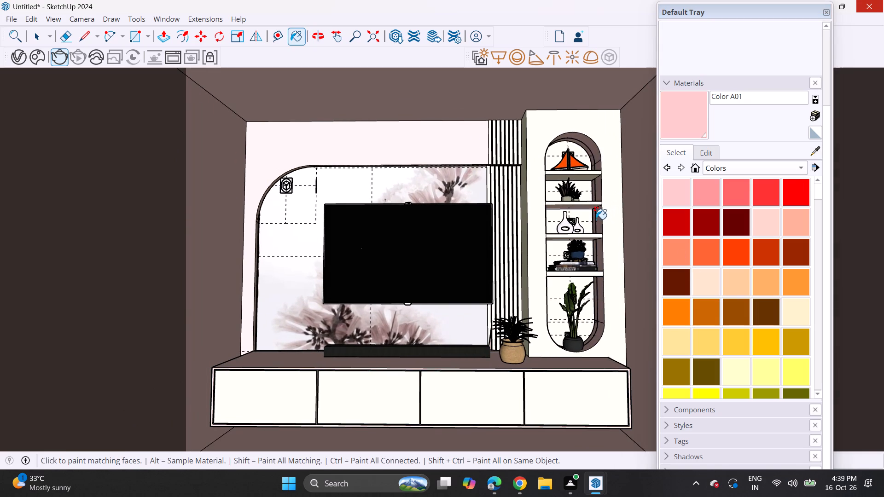
{"action": "left_click", "coordinate": [596, 219]}
{"action": "left_click", "coordinate": [606, 156]}
{"action": "left_click", "coordinate": [596, 147]}
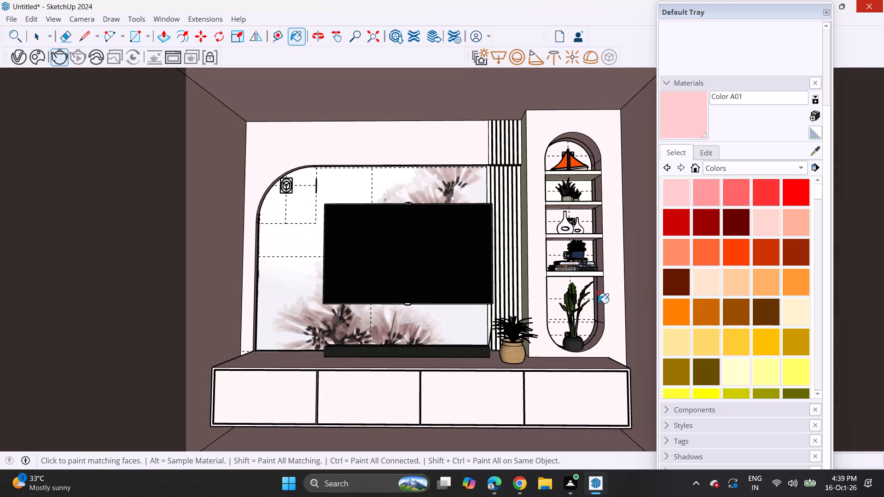
{"action": "left_click", "coordinate": [594, 391]}
Delete the existing light along the strip beneath the TV console.
{"action": "key", "text": "space"}
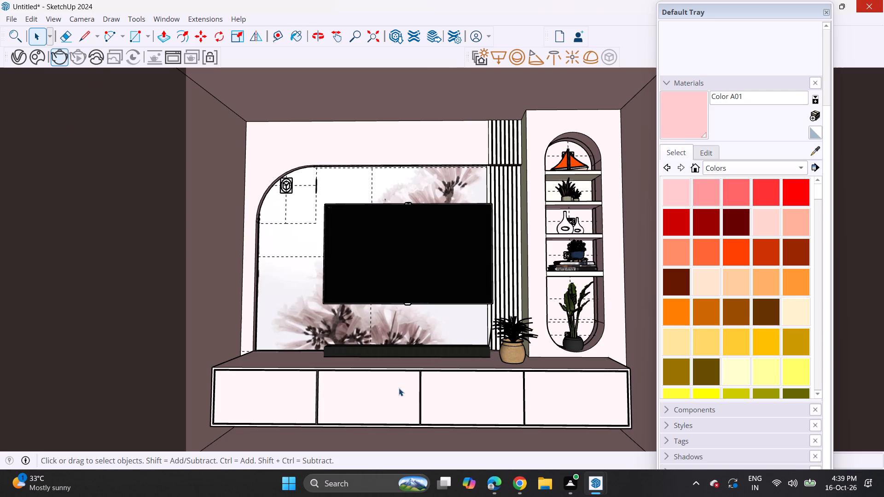
{"action": "middle_click_drag", "start_coordinate": [488, 432], "coordinate": [459, 335]}
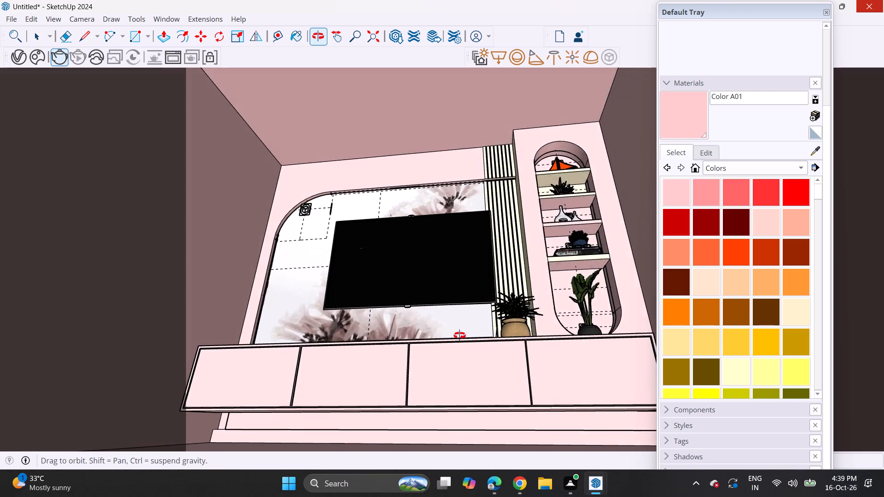
{"action": "middle_click_drag", "start_coordinate": [459, 335], "coordinate": [466, 352]}
{"action": "scroll", "coordinate": [429, 453], "scroll_direction": "up", "scroll_amount": 5}
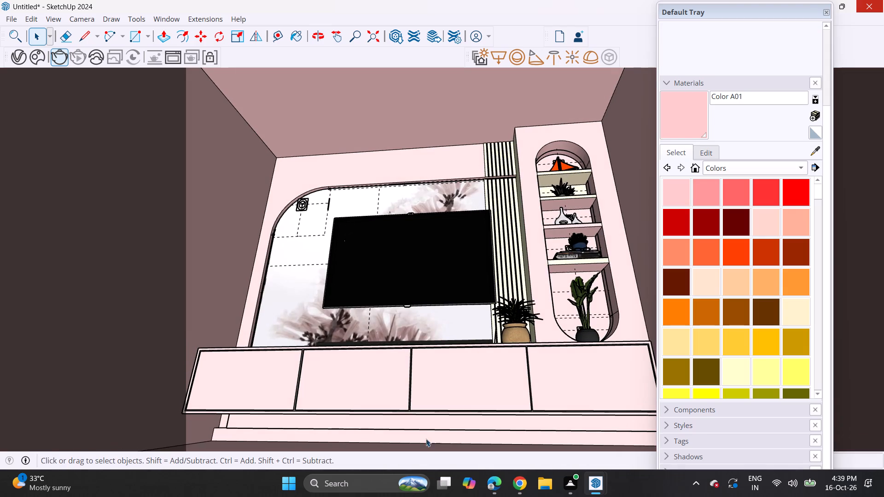
{"action": "scroll", "coordinate": [424, 429], "scroll_direction": "up", "scroll_amount": 13}
{"action": "scroll", "coordinate": [405, 383], "scroll_direction": "up", "scroll_amount": 6}
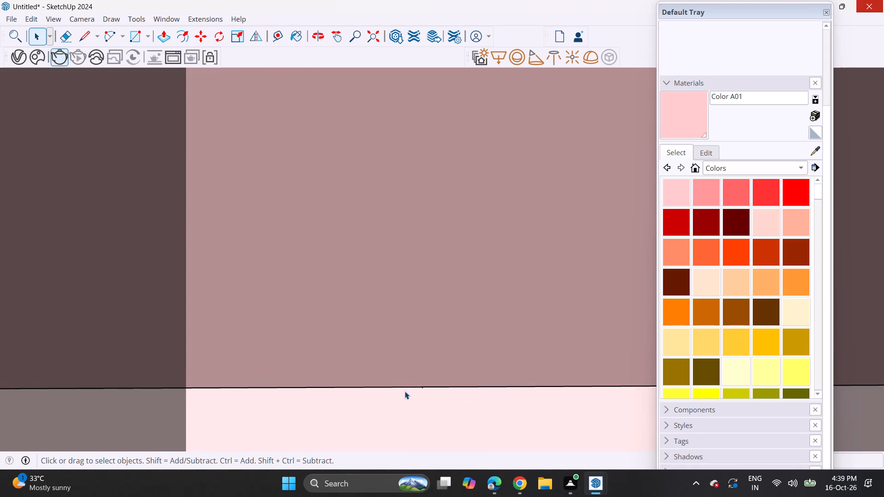
{"action": "scroll", "coordinate": [405, 391], "scroll_direction": "up", "scroll_amount": 11}
{"action": "left_click", "coordinate": [410, 362]}
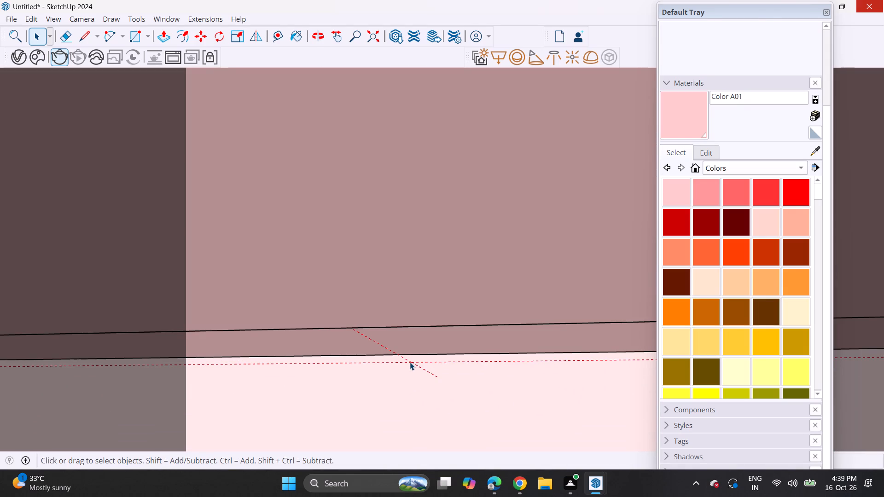
{"action": "key", "text": "Delete"}
Group the narrow face beneath the TV console and convert it to a V-Ray mesh light.
{"action": "left_click", "coordinate": [419, 346]}
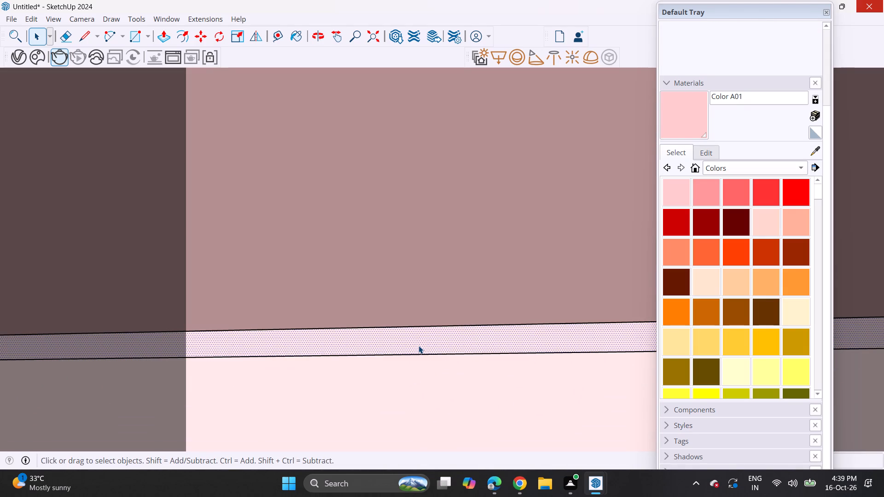
{"action": "right_click", "coordinate": [419, 346]}
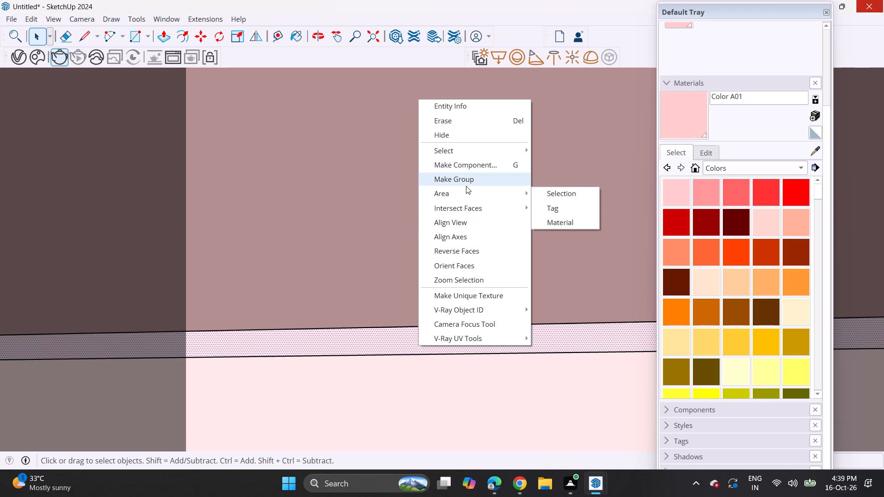
{"action": "left_click", "coordinate": [466, 183]}
{"action": "left_click", "coordinate": [615, 55]}
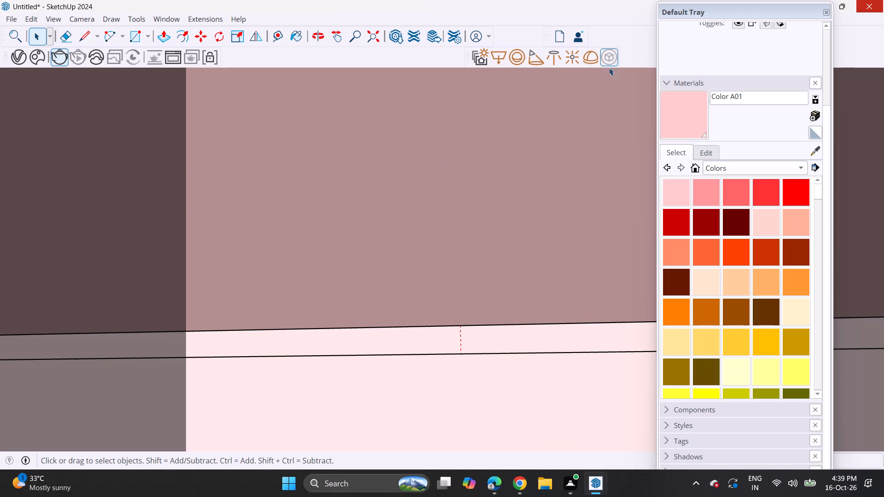
Delete the mesh light made from the narrow face beneath the TV console.
{"action": "scroll", "coordinate": [465, 388], "scroll_direction": "down", "scroll_amount": 3}
{"action": "middle_click_drag", "start_coordinate": [446, 393], "coordinate": [478, 438]}
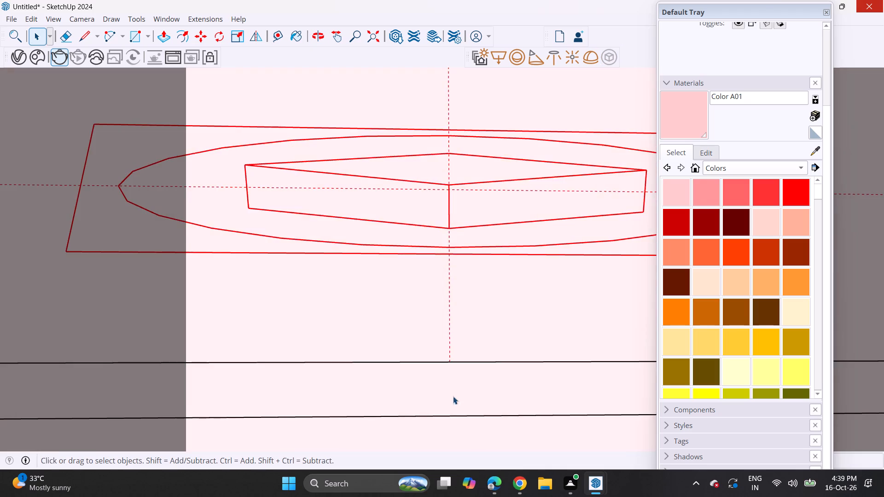
{"action": "scroll", "coordinate": [441, 380], "scroll_direction": "down", "scroll_amount": 20}
{"action": "scroll", "coordinate": [441, 380], "scroll_direction": "down", "scroll_amount": 15}
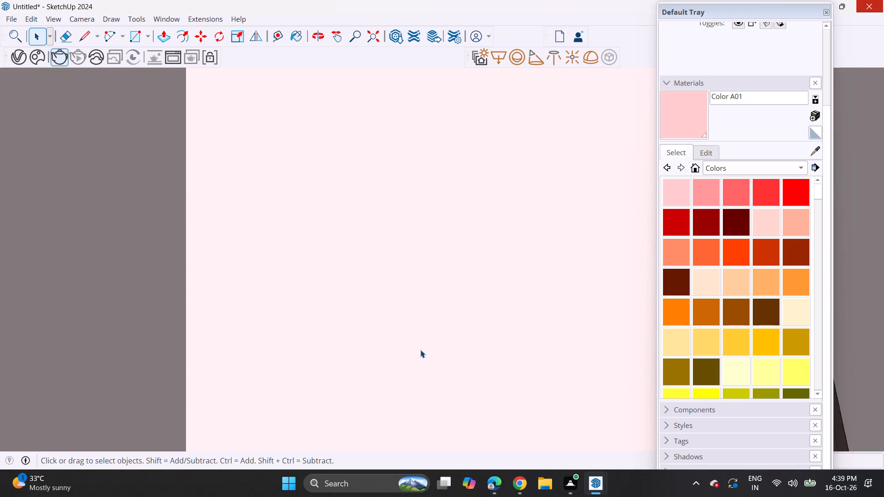
{"action": "scroll", "coordinate": [420, 350], "scroll_direction": "down", "scroll_amount": 20}
{"action": "scroll", "coordinate": [420, 350], "scroll_direction": "down", "scroll_amount": 16}
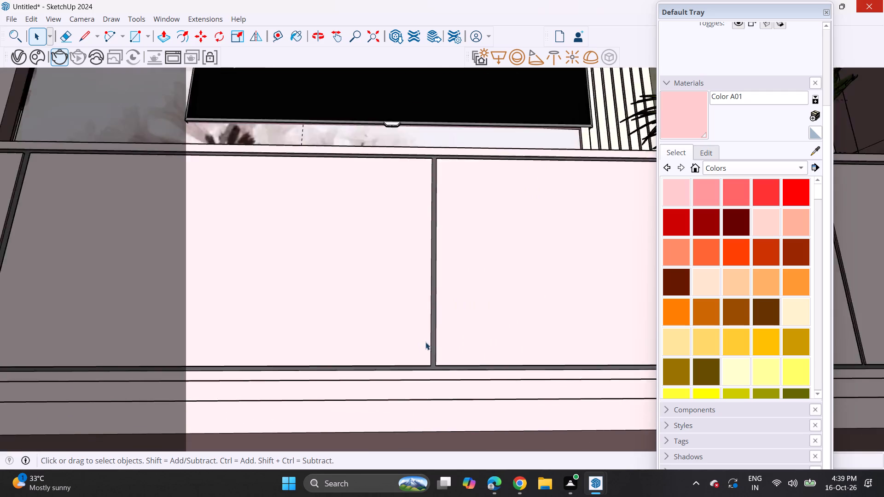
{"action": "scroll", "coordinate": [425, 342], "scroll_direction": "down", "scroll_amount": 12}
{"action": "middle_click_drag", "start_coordinate": [414, 360], "coordinate": [413, 356]}
{"action": "scroll", "coordinate": [413, 355], "scroll_direction": "up", "scroll_amount": 5}
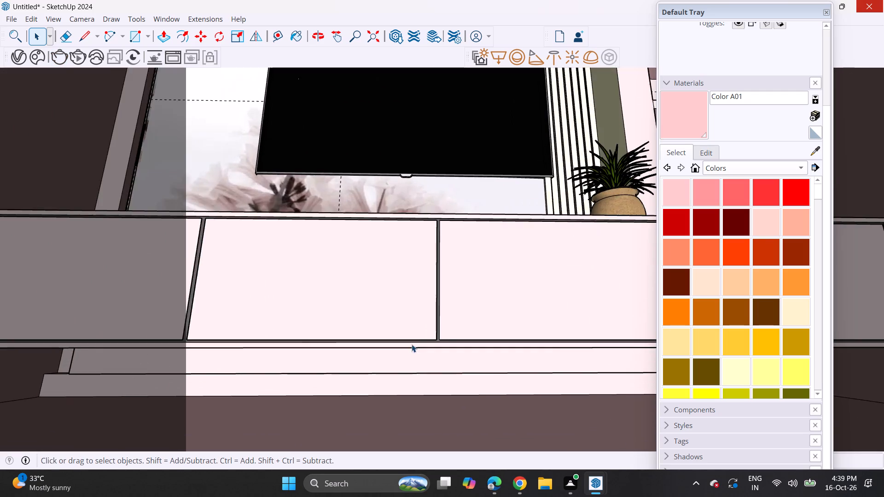
{"action": "scroll", "coordinate": [412, 344], "scroll_direction": "up", "scroll_amount": 4}
{"action": "middle_click_drag", "start_coordinate": [421, 350], "coordinate": [420, 321]}
{"action": "scroll", "coordinate": [422, 328], "scroll_direction": "up", "scroll_amount": 8}
{"action": "middle_click_drag", "start_coordinate": [424, 346], "coordinate": [424, 298]}
{"action": "scroll", "coordinate": [436, 360], "scroll_direction": "up", "scroll_amount": 16}
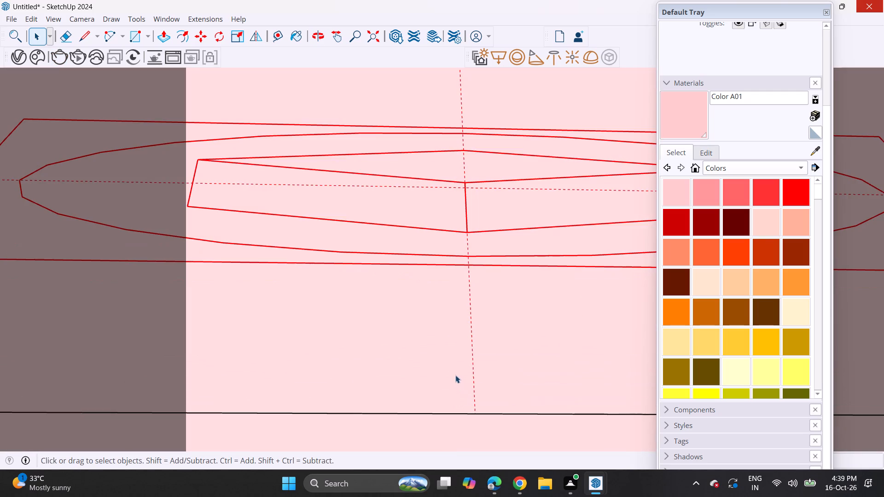
{"action": "middle_click_drag", "start_coordinate": [453, 374], "coordinate": [230, 430]}
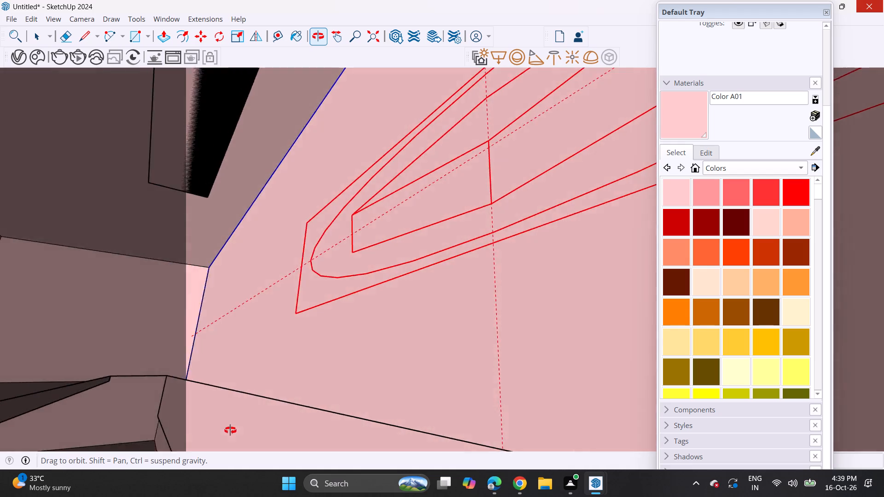
{"action": "middle_click_drag", "start_coordinate": [230, 430], "coordinate": [222, 400]}
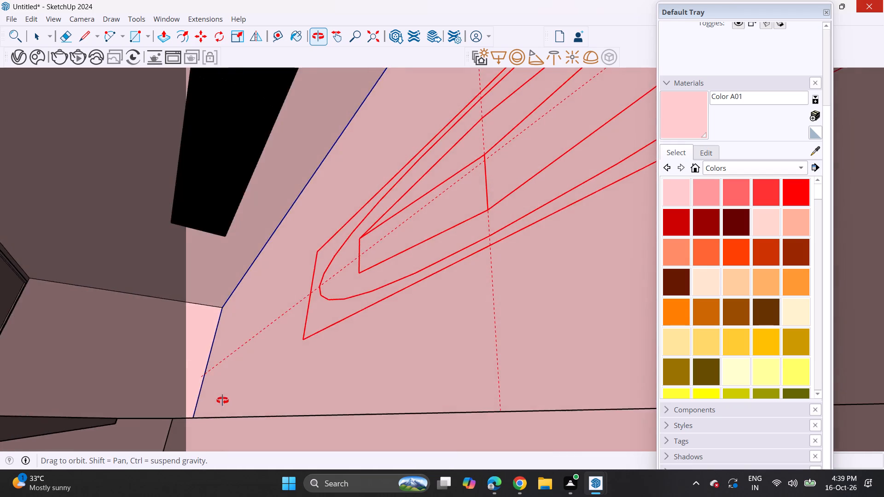
{"action": "middle_click_drag", "start_coordinate": [222, 400], "coordinate": [220, 436]}
{"action": "key", "text": "space"}
{"action": "left_click", "coordinate": [457, 257]}
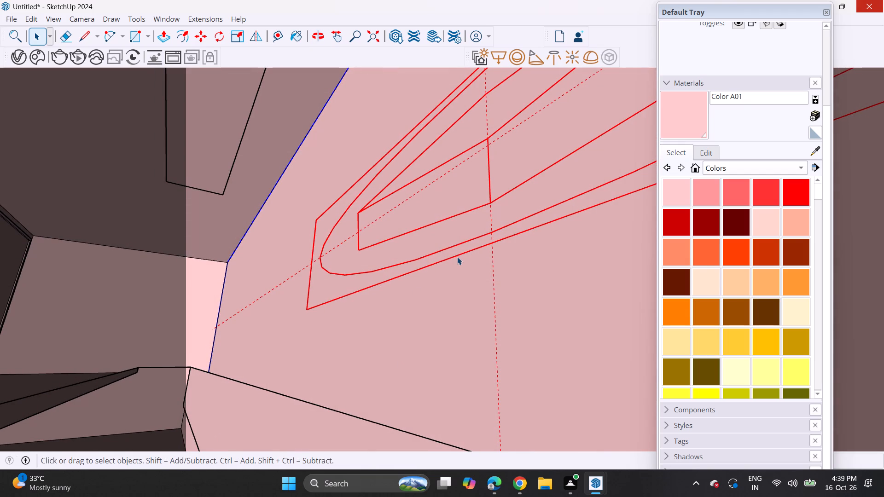
{"action": "left_click", "coordinate": [489, 245]}
{"action": "left_click", "coordinate": [491, 245]}
{"action": "key", "text": "Delete"}
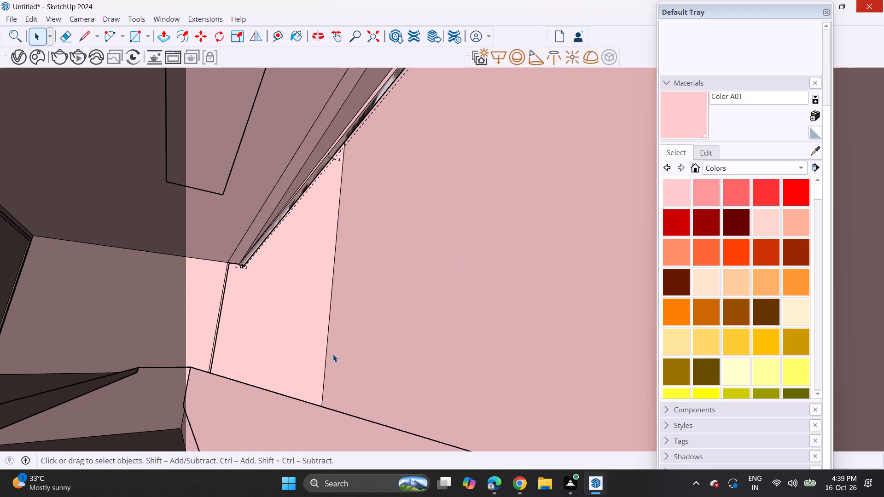
Draw a rectangle at the end corners of the recess beneath the TV console to rebuild the missing face.
{"action": "scroll", "coordinate": [333, 354], "scroll_direction": "down", "scroll_amount": 3}
{"action": "middle_click_drag", "start_coordinate": [377, 359], "coordinate": [361, 336]}
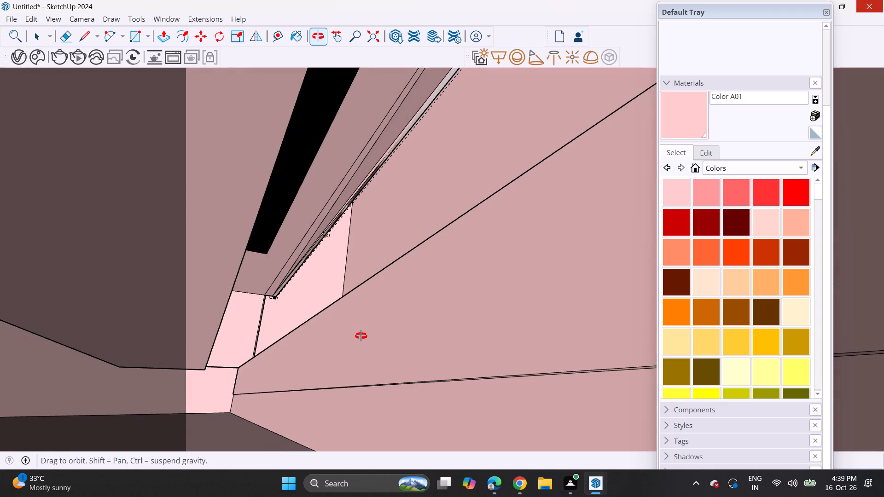
{"action": "middle_click_drag", "start_coordinate": [361, 336], "coordinate": [362, 337]}
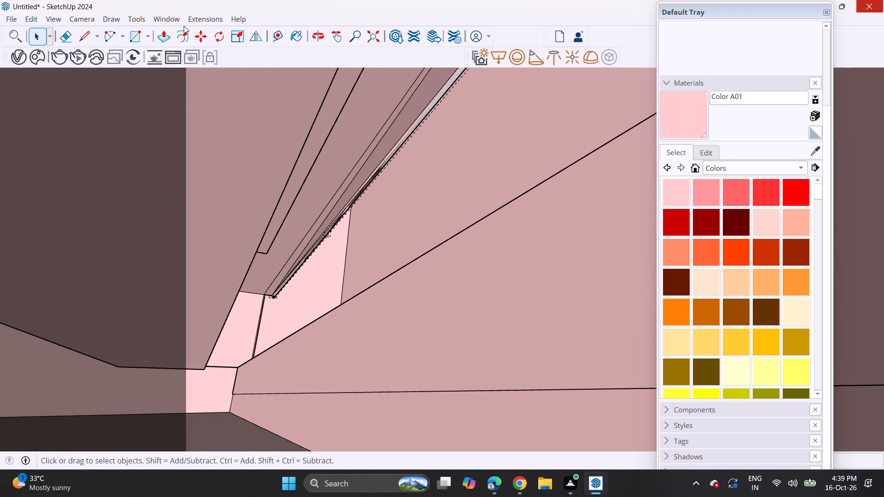
{"action": "left_click", "coordinate": [134, 41]}
{"action": "left_click", "coordinate": [204, 367]}
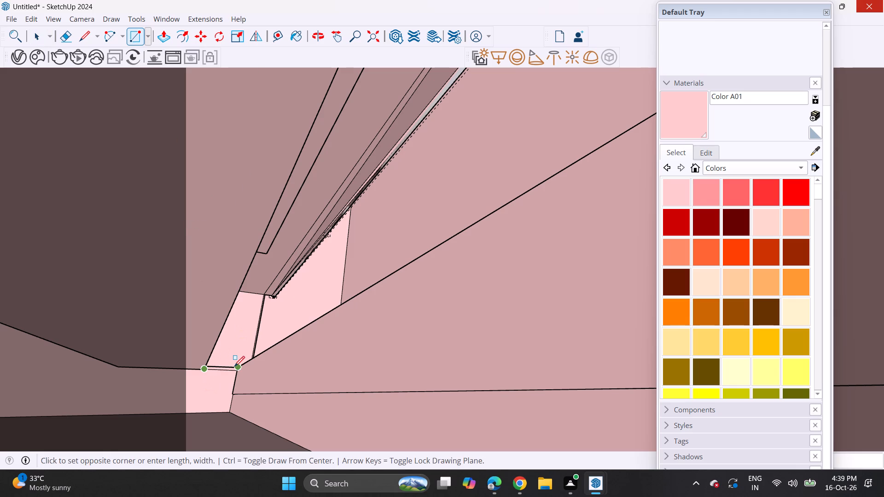
{"action": "left_click", "coordinate": [234, 366]}
Group the rebuilt face beneath the TV console and convert it to a V-Ray mesh light.
{"action": "key", "text": "space"}
{"action": "left_click", "coordinate": [296, 294]}
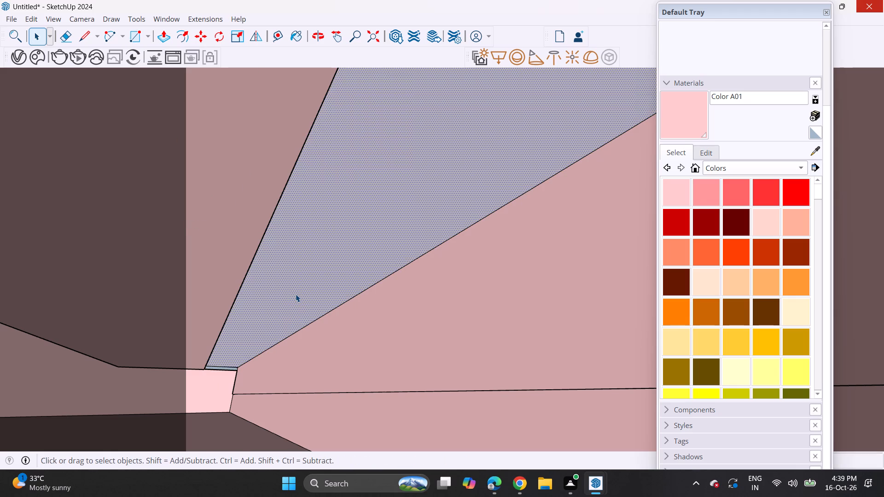
{"action": "right_click", "coordinate": [296, 294]}
{"action": "left_click", "coordinate": [331, 134]}
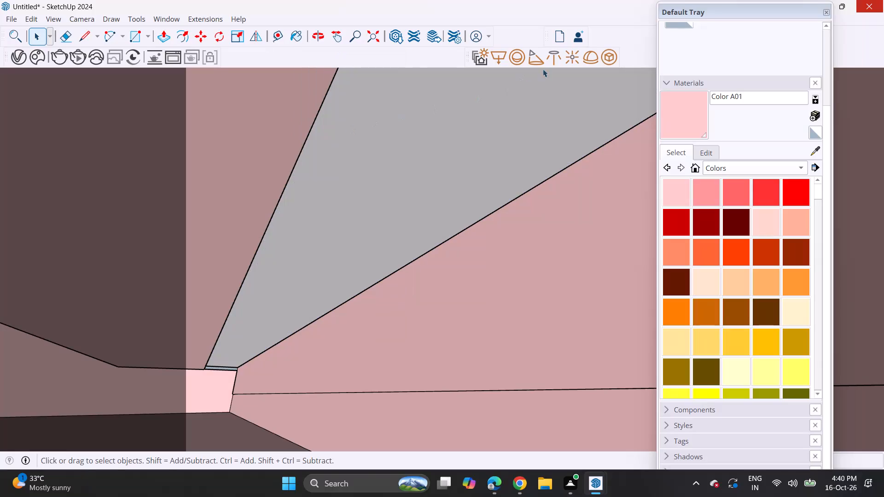
{"action": "left_click", "coordinate": [611, 59]}
Examine the model from outside and bring the whole TV wall unit back into a frontal interior view.
{"action": "middle_click_drag", "start_coordinate": [422, 207], "coordinate": [607, 274]}
{"action": "scroll", "coordinate": [416, 198], "scroll_direction": "down", "scroll_amount": 18}
{"action": "middle_click_drag", "start_coordinate": [342, 252], "coordinate": [454, 334]}
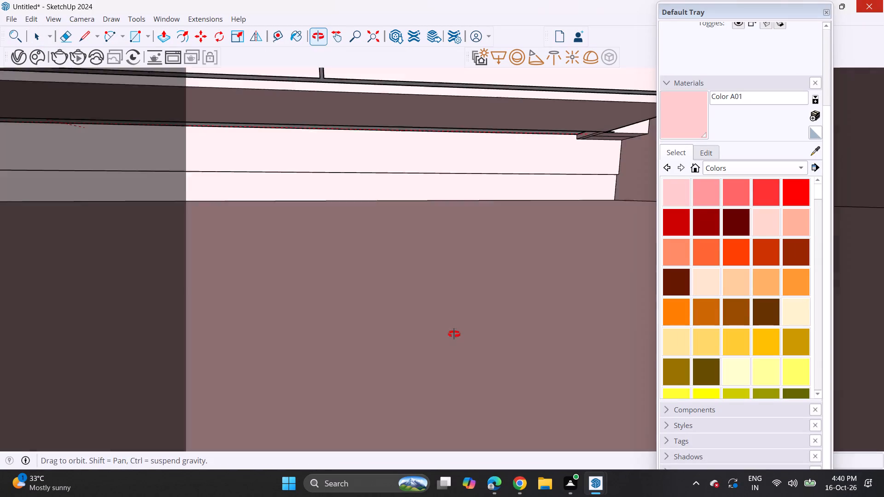
{"action": "middle_click_drag", "start_coordinate": [454, 334], "coordinate": [457, 335]}
{"action": "scroll", "coordinate": [392, 208], "scroll_direction": "down", "scroll_amount": 20}
{"action": "scroll", "coordinate": [392, 208], "scroll_direction": "down", "scroll_amount": 1}
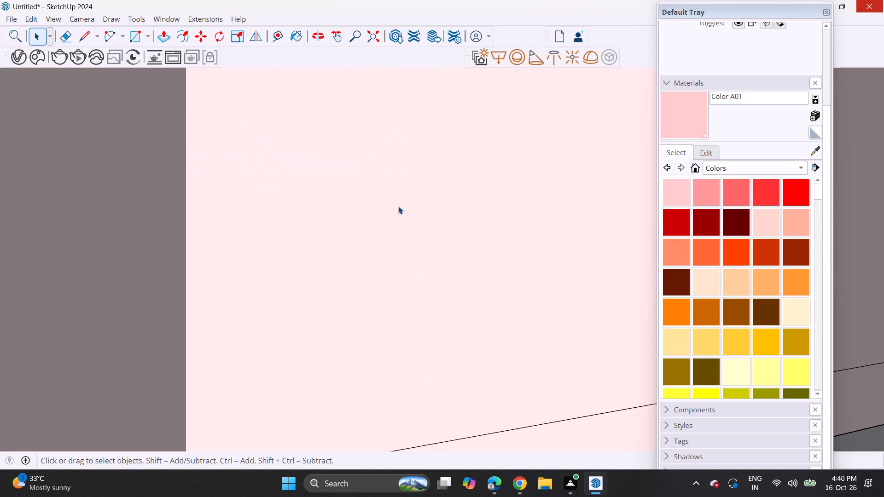
{"action": "middle_click_drag", "start_coordinate": [397, 197], "coordinate": [333, 347]}
{"action": "middle_click_drag", "start_coordinate": [400, 251], "coordinate": [339, 268]}
{"action": "middle_click_drag", "start_coordinate": [443, 192], "coordinate": [401, 204]}
{"action": "middle_click_drag", "start_coordinate": [455, 219], "coordinate": [331, 243]}
{"action": "scroll", "coordinate": [327, 235], "scroll_direction": "down", "scroll_amount": 4}
{"action": "middle_click_drag", "start_coordinate": [322, 237], "coordinate": [245, 425], "text": "shift"}
{"action": "middle_click_drag", "start_coordinate": [385, 305], "coordinate": [450, 230]}
{"action": "scroll", "coordinate": [404, 285], "scroll_direction": "up", "scroll_amount": 1}
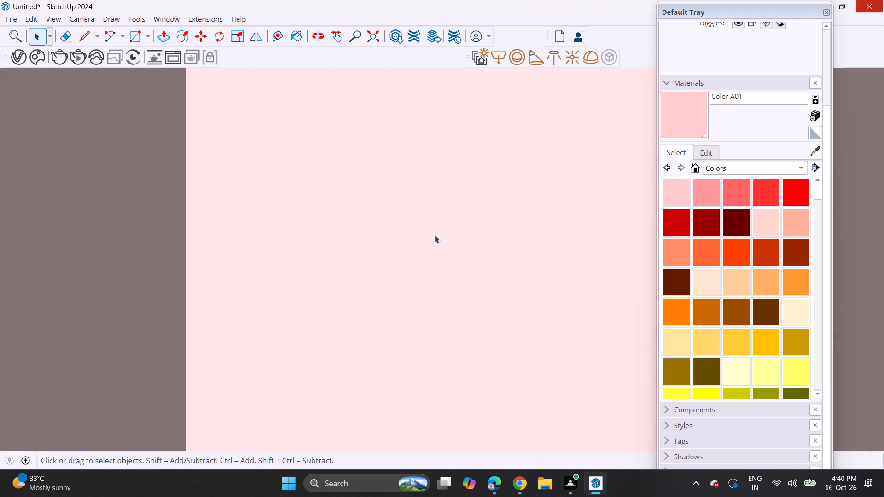
{"action": "scroll", "coordinate": [435, 235], "scroll_direction": "down", "scroll_amount": 20}
{"action": "scroll", "coordinate": [435, 235], "scroll_direction": "down", "scroll_amount": 11}
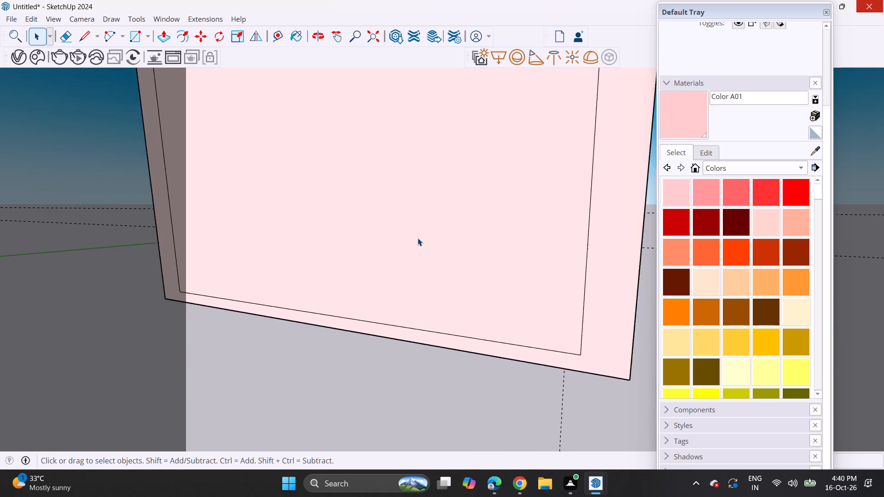
{"action": "scroll", "coordinate": [418, 238], "scroll_direction": "down", "scroll_amount": 11}
{"action": "middle_click_drag", "start_coordinate": [314, 275], "coordinate": [390, 387], "text": "shift"}
{"action": "middle_click_drag", "start_coordinate": [416, 383], "coordinate": [459, 350]}
{"action": "middle_click_drag", "start_coordinate": [464, 338], "coordinate": [425, 441]}
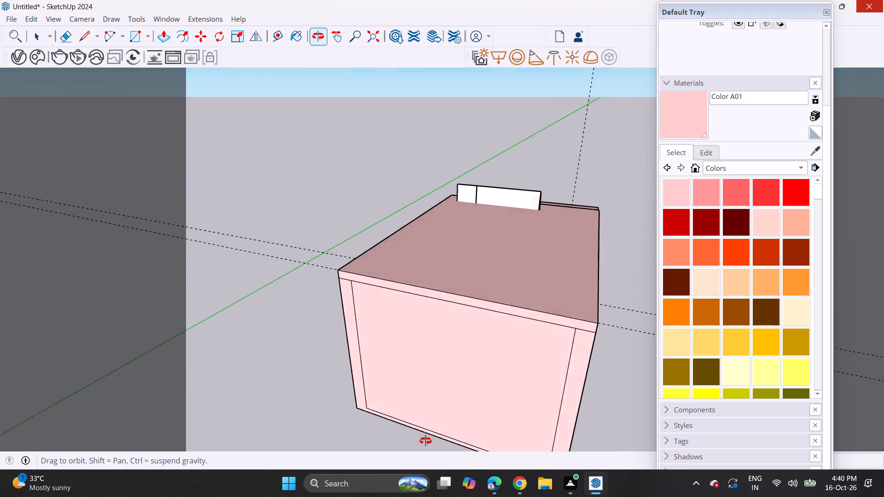
{"action": "middle_click_drag", "start_coordinate": [425, 441], "coordinate": [501, 351]}
{"action": "scroll", "coordinate": [523, 303], "scroll_direction": "up", "scroll_amount": 9}
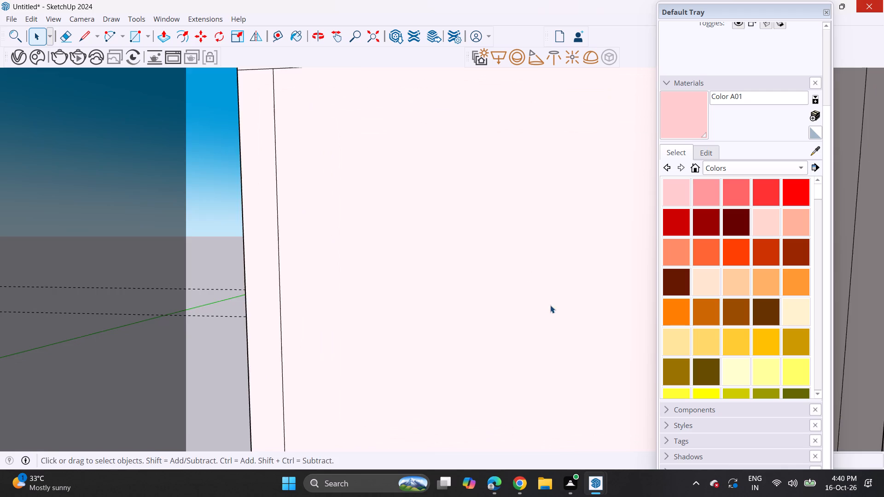
{"action": "middle_click_drag", "start_coordinate": [535, 302], "coordinate": [483, 314], "text": "shift"}
{"action": "middle_click_drag", "start_coordinate": [491, 321], "coordinate": [491, 308]}
{"action": "scroll", "coordinate": [491, 321], "scroll_direction": "up", "scroll_amount": 15}
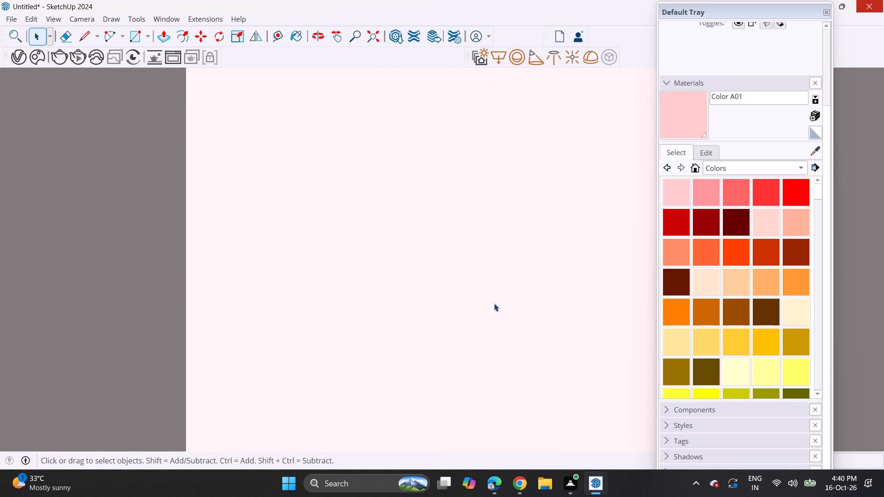
{"action": "scroll", "coordinate": [494, 303], "scroll_direction": "up", "scroll_amount": 19}
{"action": "scroll", "coordinate": [482, 304], "scroll_direction": "up", "scroll_amount": 19}
{"action": "scroll", "coordinate": [478, 303], "scroll_direction": "up", "scroll_amount": 16}
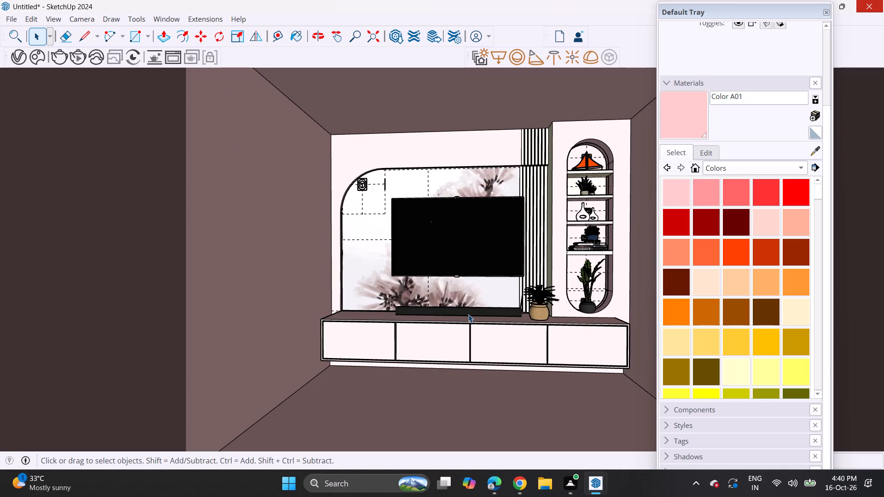
{"action": "middle_click_drag", "start_coordinate": [468, 314], "coordinate": [446, 329], "text": "shift"}
{"action": "middle_click_drag", "start_coordinate": [474, 301], "coordinate": [453, 316]}
{"action": "middle_click_drag", "start_coordinate": [473, 305], "coordinate": [456, 316]}
{"action": "middle_click_drag", "start_coordinate": [466, 317], "coordinate": [491, 308]}
{"action": "scroll", "coordinate": [490, 303], "scroll_direction": "up", "scroll_amount": 2}
{"action": "middle_click_drag", "start_coordinate": [493, 306], "coordinate": [477, 332]}
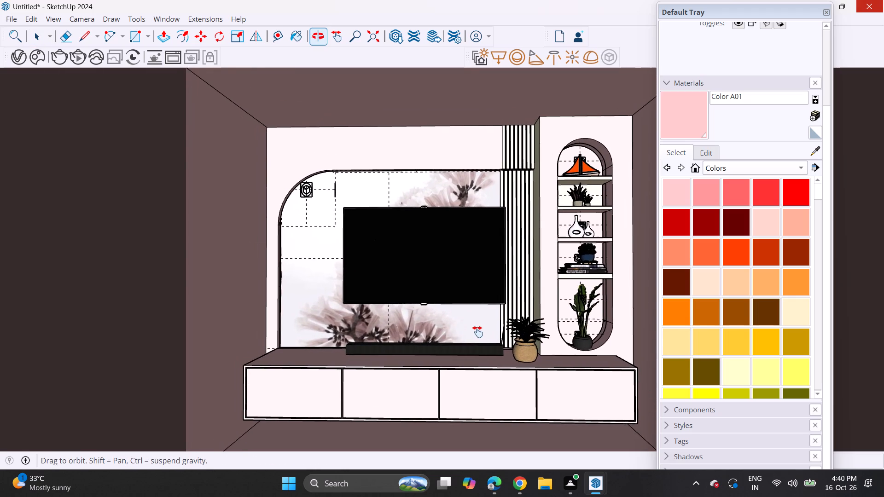
{"action": "middle_click_drag", "start_coordinate": [477, 332], "coordinate": [472, 326]}
{"action": "middle_click_drag", "start_coordinate": [472, 320], "coordinate": [482, 310]}
Set the diffuse colour of the V-Ray material Generic to a soft pink, R 0.933, G 0.775, B 0.874.
{"action": "left_click", "coordinate": [28, 56]}
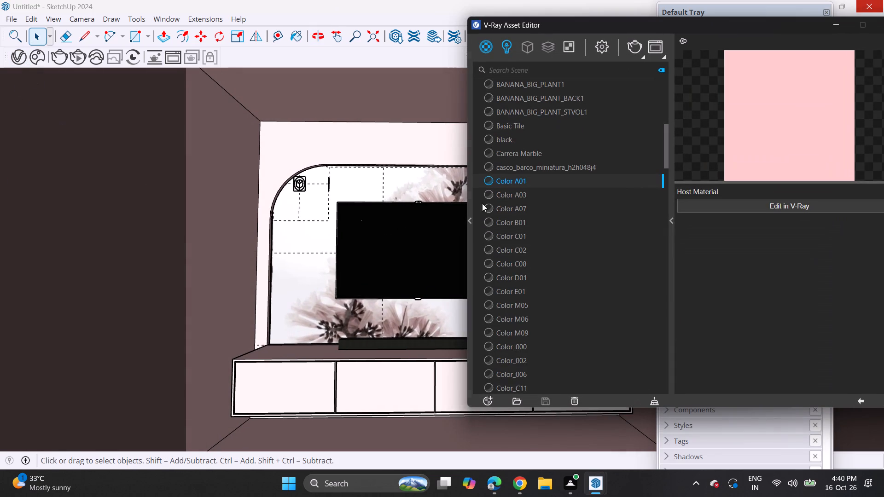
{"action": "scroll", "coordinate": [521, 315], "scroll_direction": "down", "scroll_amount": 17}
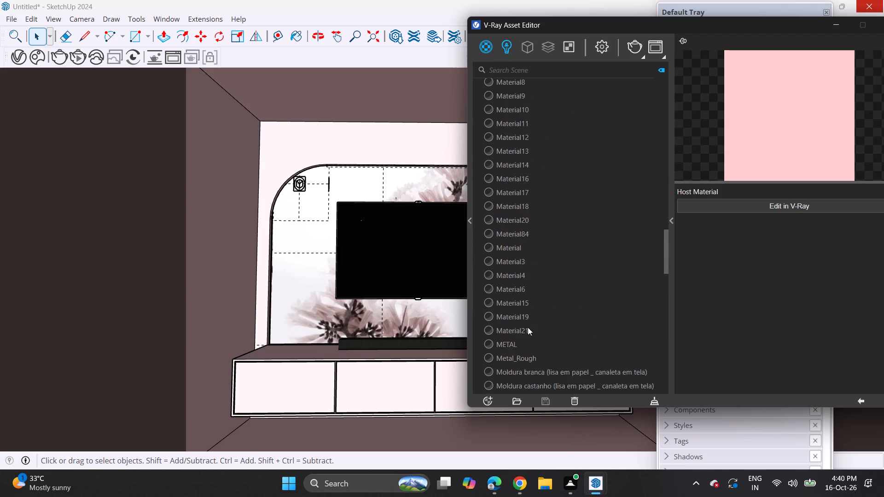
{"action": "scroll", "coordinate": [528, 327], "scroll_direction": "down", "scroll_amount": 12}
{"action": "scroll", "coordinate": [500, 178], "scroll_direction": "down", "scroll_amount": 2}
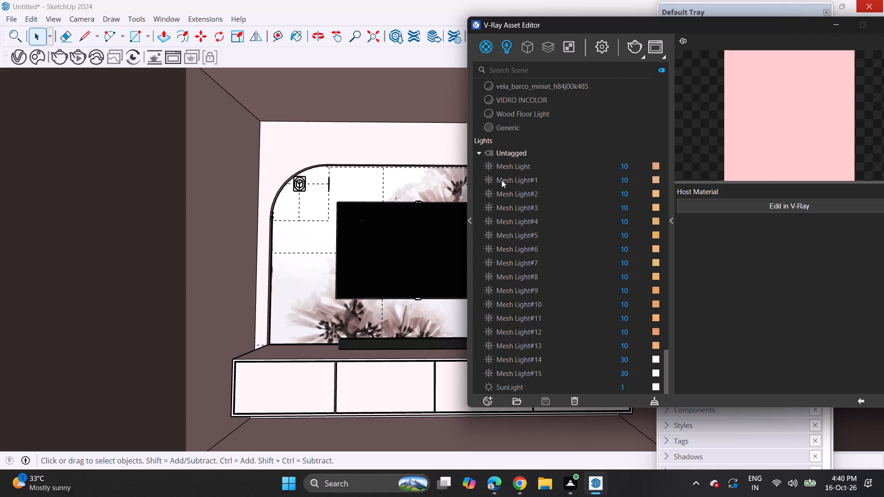
{"action": "left_click", "coordinate": [515, 116]}
{"action": "left_click", "coordinate": [516, 131]}
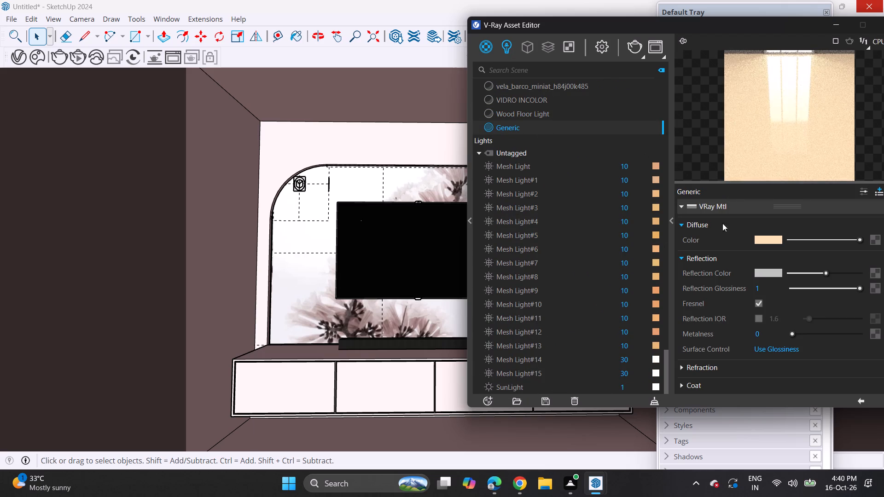
{"action": "left_click", "coordinate": [775, 240]}
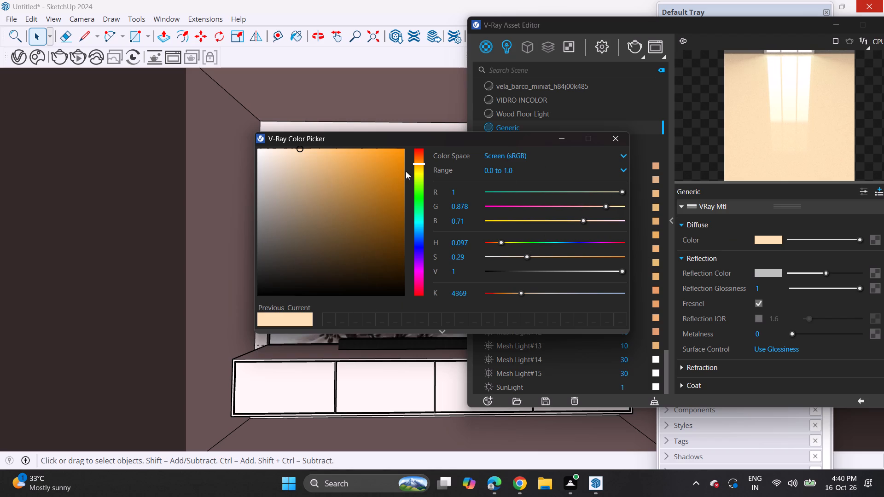
{"action": "left_click_drag", "start_coordinate": [421, 160], "coordinate": [424, 263]}
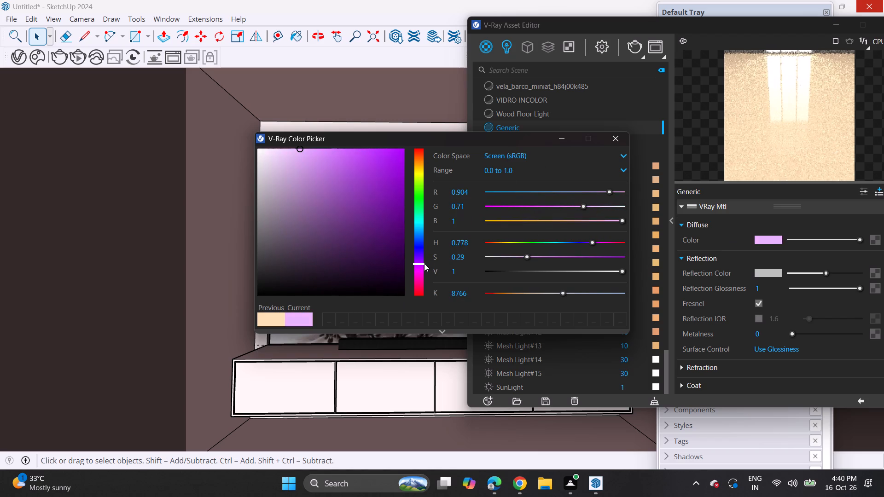
{"action": "left_click_drag", "start_coordinate": [424, 263], "coordinate": [425, 276]}
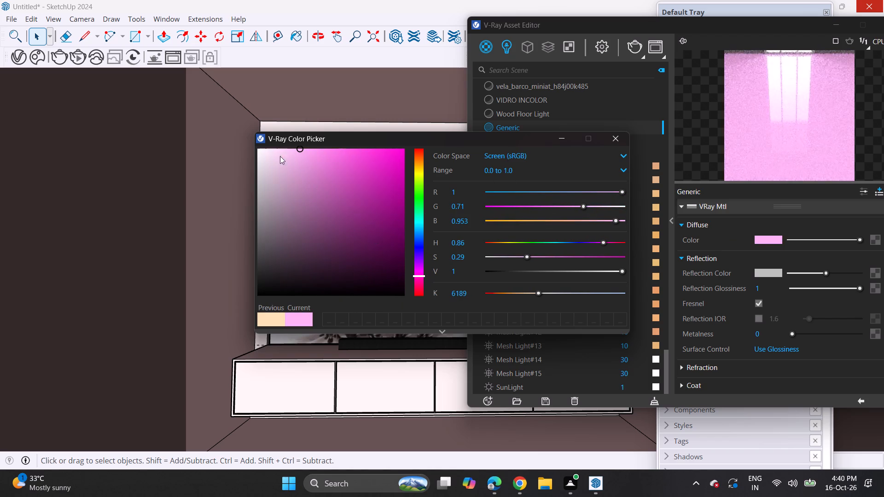
{"action": "left_click", "coordinate": [295, 167]}
{"action": "left_click", "coordinate": [289, 160]}
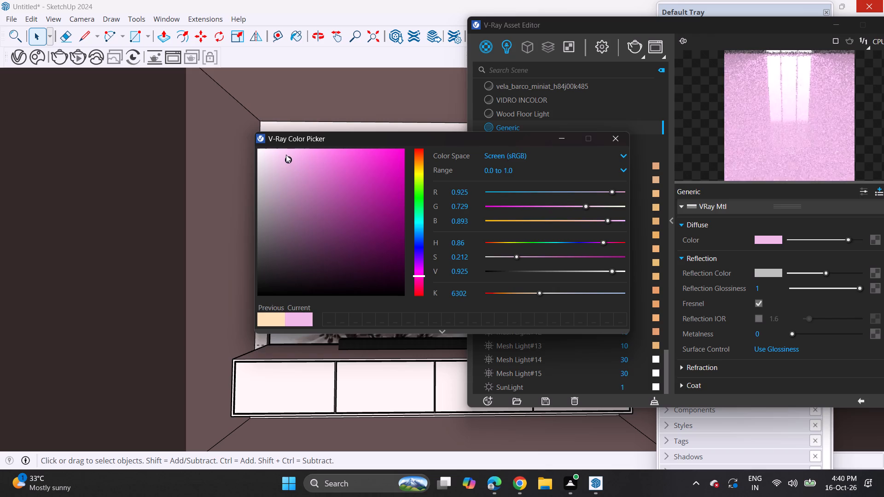
{"action": "left_click", "coordinate": [281, 156]}
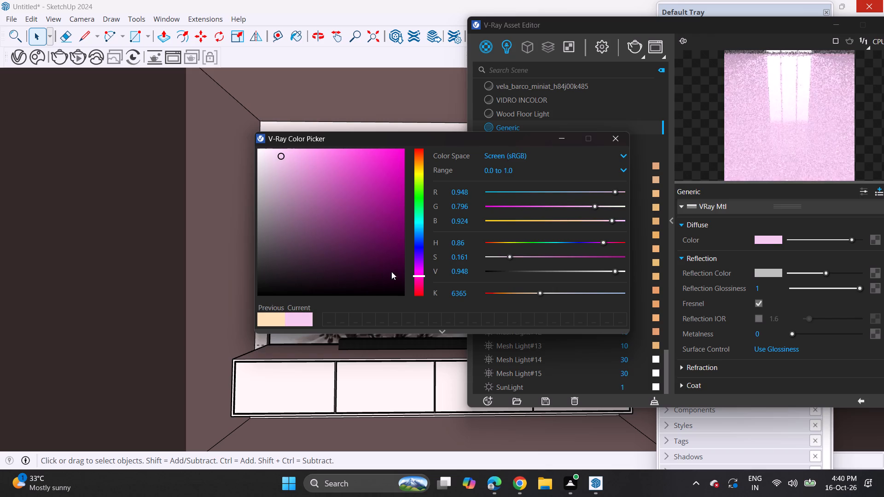
{"action": "left_click_drag", "start_coordinate": [416, 273], "coordinate": [417, 277]}
{"action": "left_click_drag", "start_coordinate": [417, 277], "coordinate": [421, 290]}
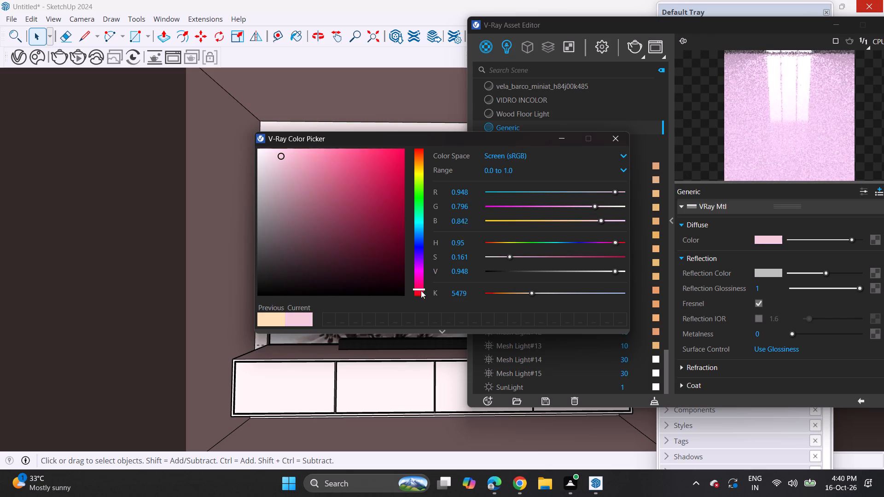
{"action": "left_click_drag", "start_coordinate": [421, 290], "coordinate": [421, 283]}
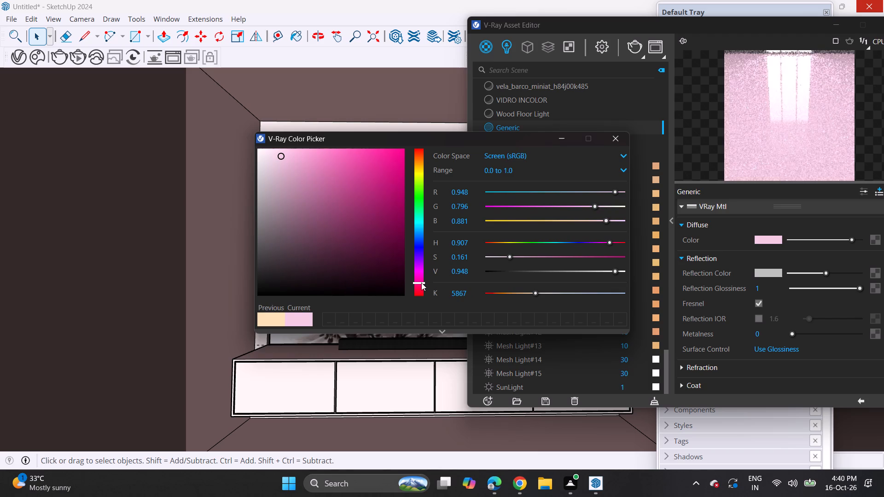
{"action": "left_click_drag", "start_coordinate": [421, 283], "coordinate": [421, 281]}
{"action": "left_click", "coordinate": [297, 174]}
{"action": "left_click", "coordinate": [291, 180]}
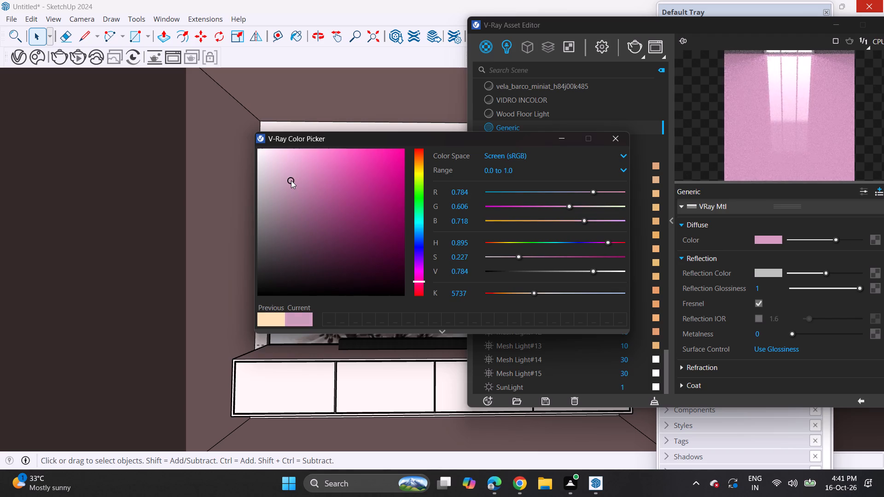
{"action": "left_click", "coordinate": [288, 169]}
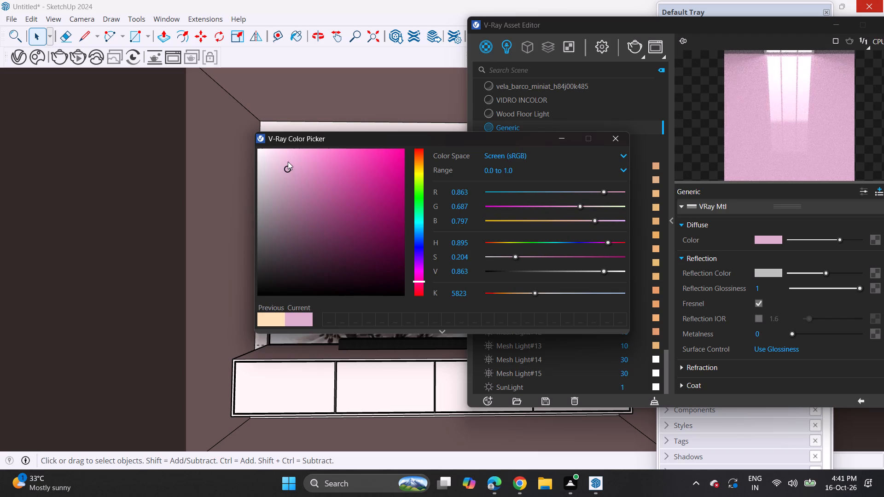
{"action": "left_click", "coordinate": [288, 162]}
{"action": "left_click", "coordinate": [283, 159]}
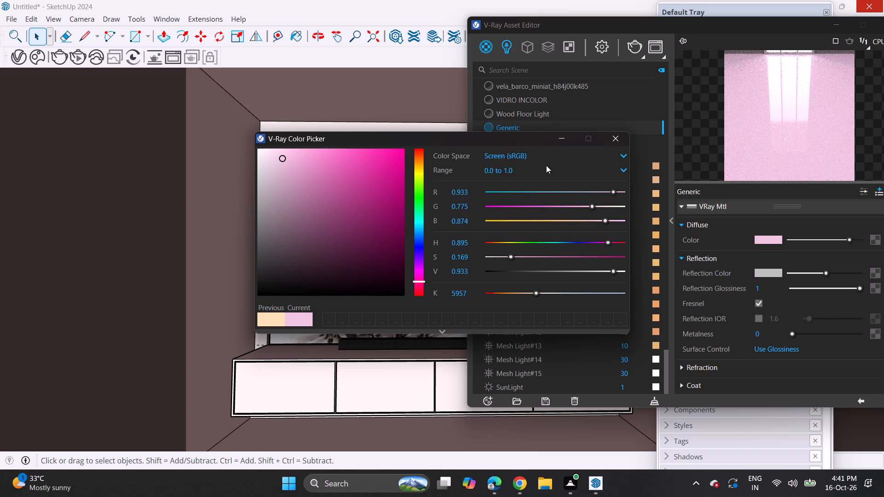
{"action": "left_click", "coordinate": [611, 135]}
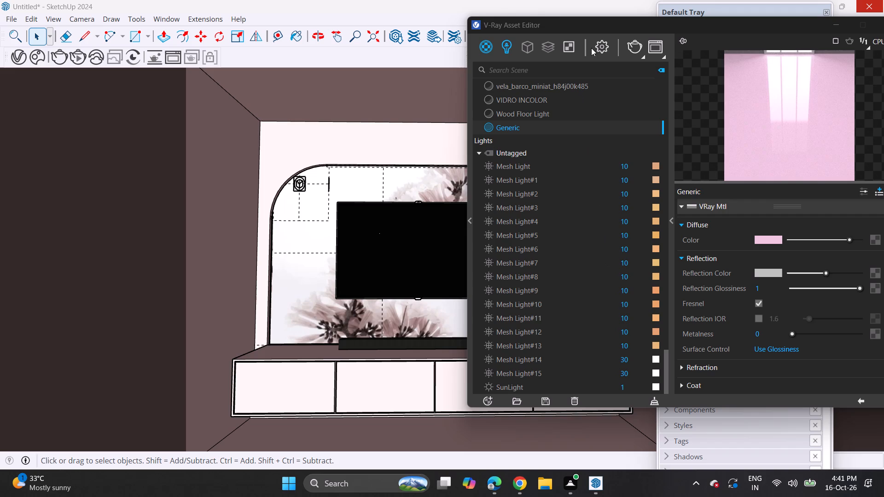
Paint the floor in front of the TV console with the pink Generic material.
{"action": "left_click_drag", "start_coordinate": [546, 24], "coordinate": [777, 193]}
{"action": "left_click", "coordinate": [672, 111]}
{"action": "left_click_drag", "start_coordinate": [435, 431], "coordinate": [440, 432]}
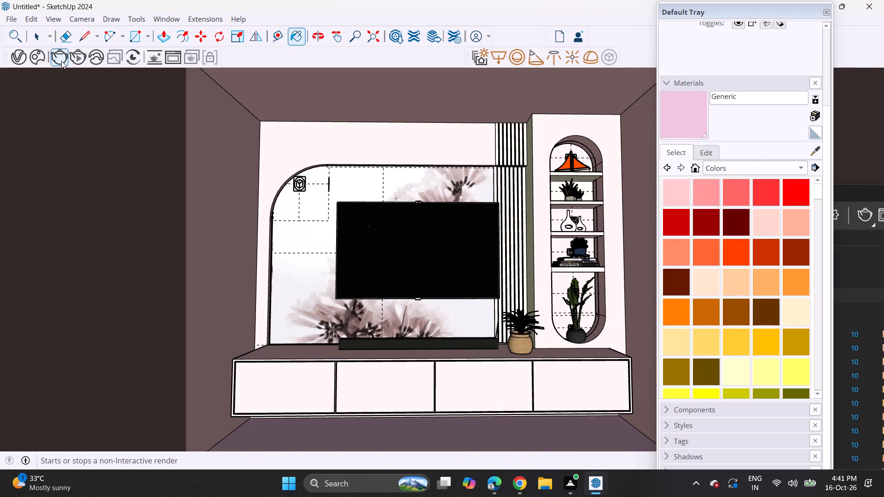
Start a V-Ray render of the frontal view, raise the exposure of its Exposure layer, and close the frame buffer.
{"action": "left_click", "coordinate": [58, 60]}
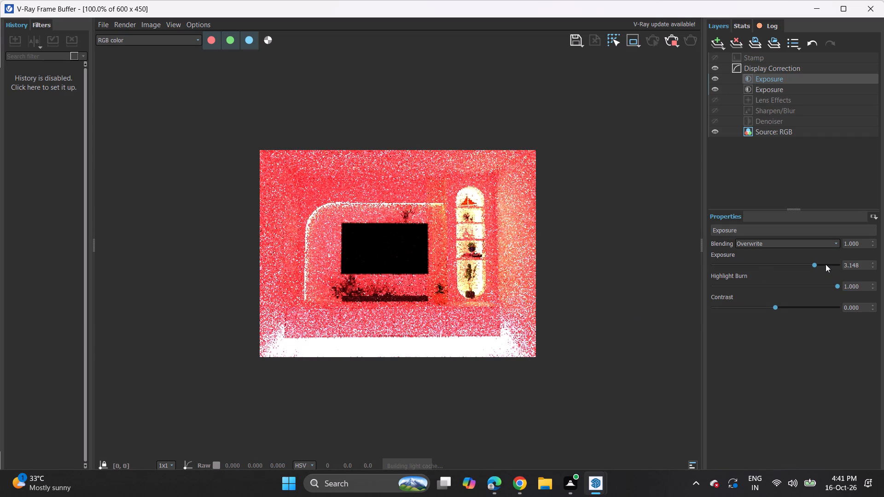
{"action": "left_click_drag", "start_coordinate": [826, 264], "coordinate": [849, 258]}
{"action": "left_click", "coordinate": [867, 9]}
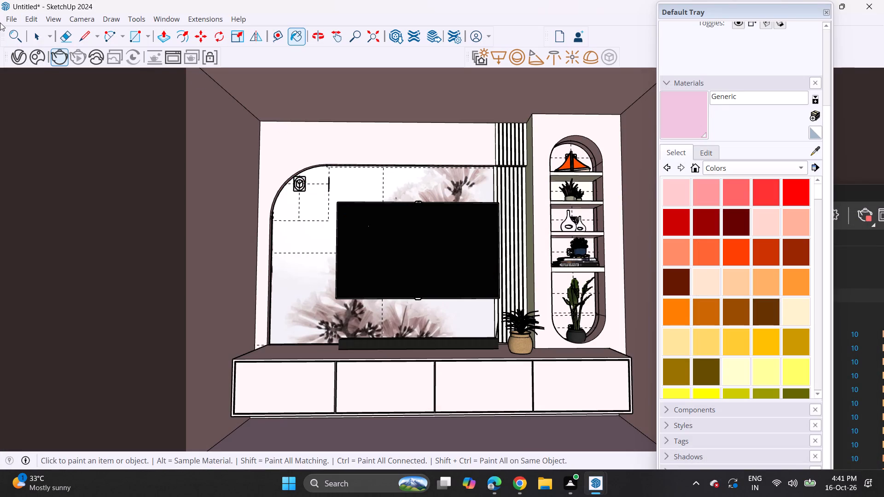
Save the model as TV UNITTT in the VAMSHI INTERIOR folder on drive C.
{"action": "left_click", "coordinate": [3, 19]}
{"action": "left_click", "coordinate": [14, 24]}
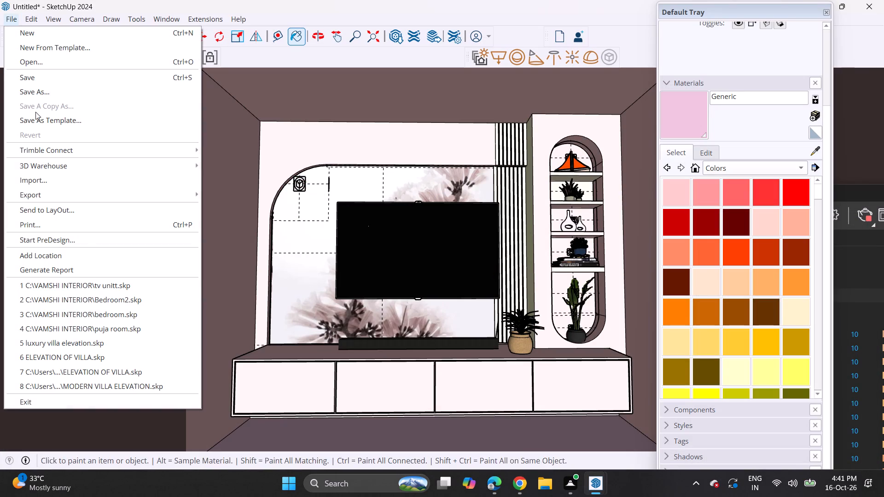
{"action": "left_click", "coordinate": [37, 88]}
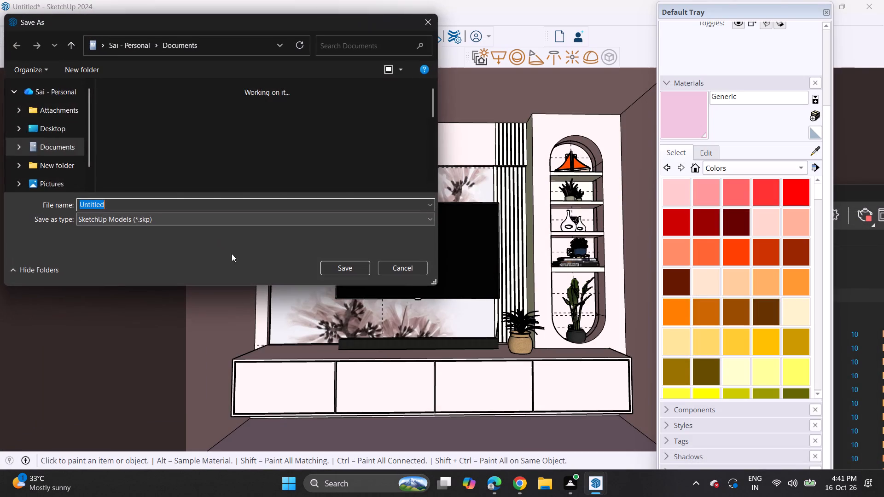
{"action": "key", "text": "BackSpace"}
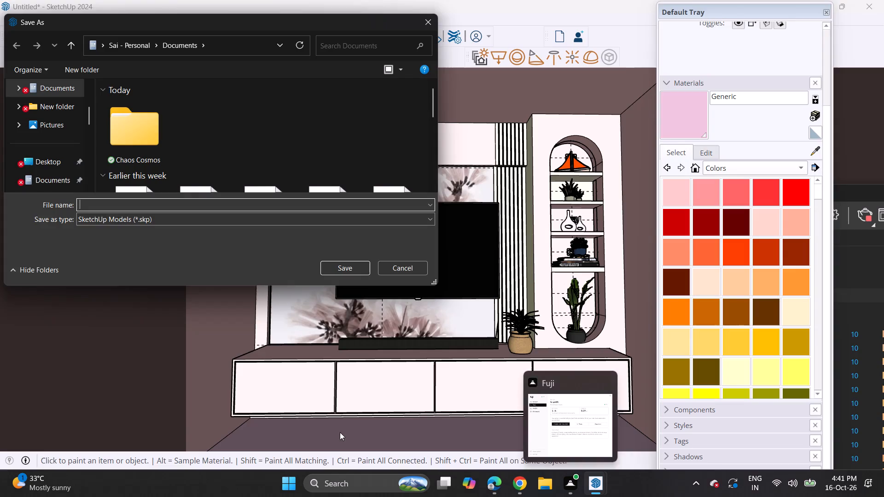
{"action": "type", "text": "TV UNITTT"}
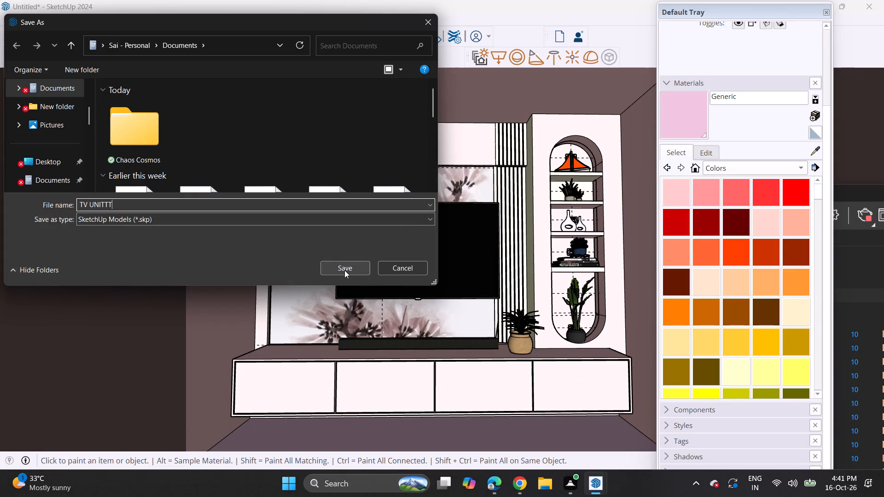
{"action": "left_click", "coordinate": [273, 43]}
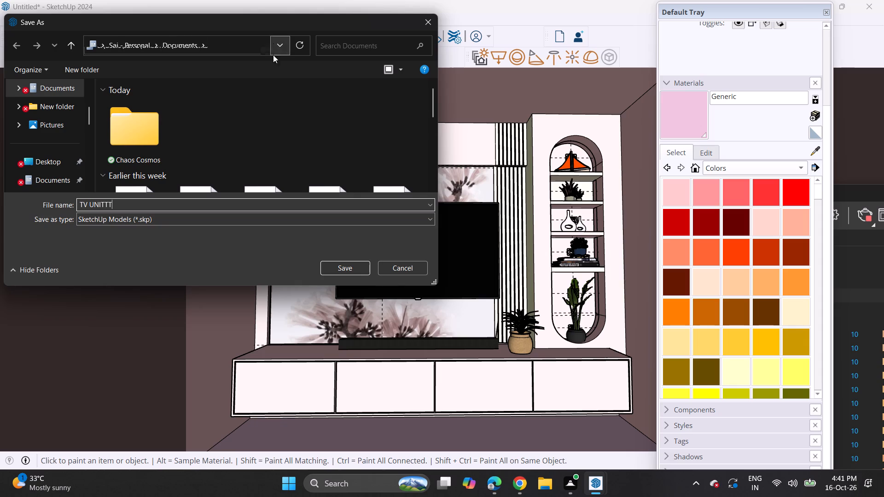
{"action": "left_click", "coordinate": [222, 88]}
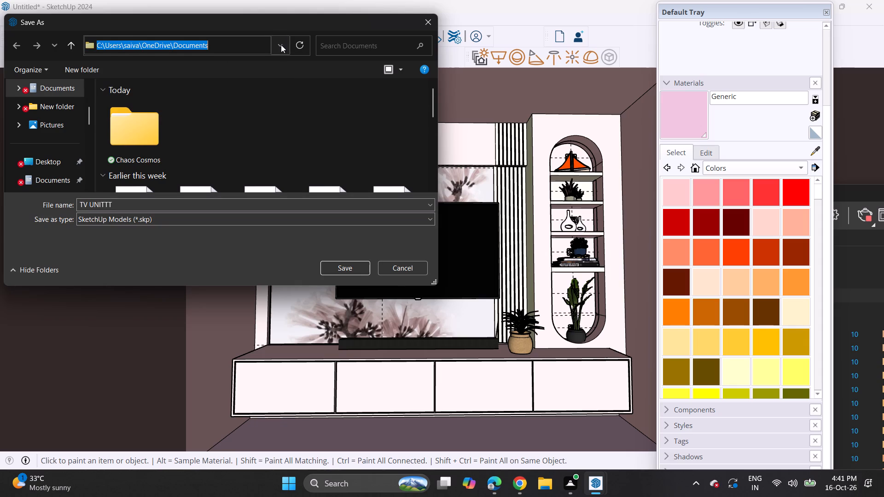
{"action": "left_click", "coordinate": [281, 45]}
{"action": "left_click", "coordinate": [238, 95]}
{"action": "left_click", "coordinate": [326, 265]}
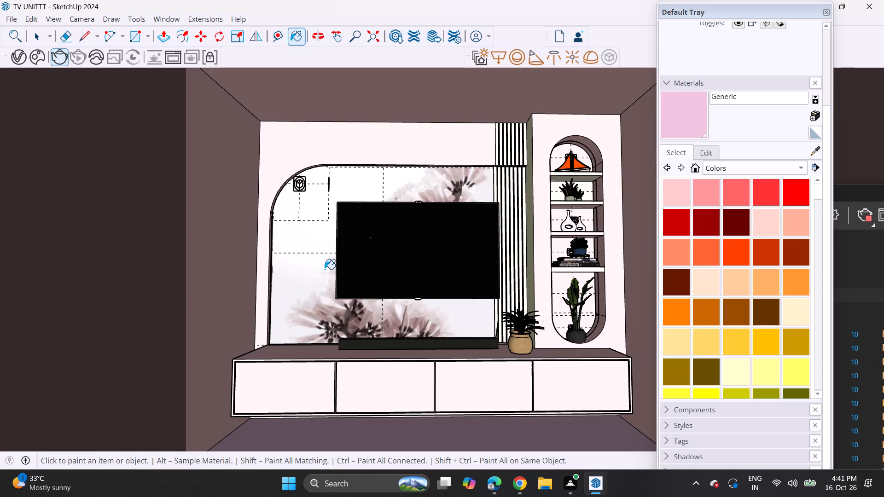
Export the current view as a 2D PNG image named TV UNITTT into the VAMSHI INTERIOR folder.
{"action": "left_click", "coordinate": [9, 21]}
{"action": "left_click", "coordinate": [31, 196]}
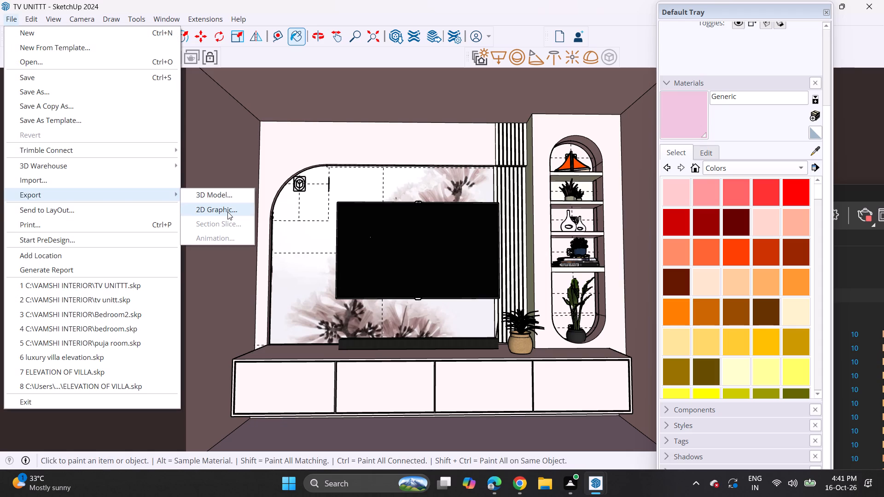
{"action": "left_click", "coordinate": [227, 212]}
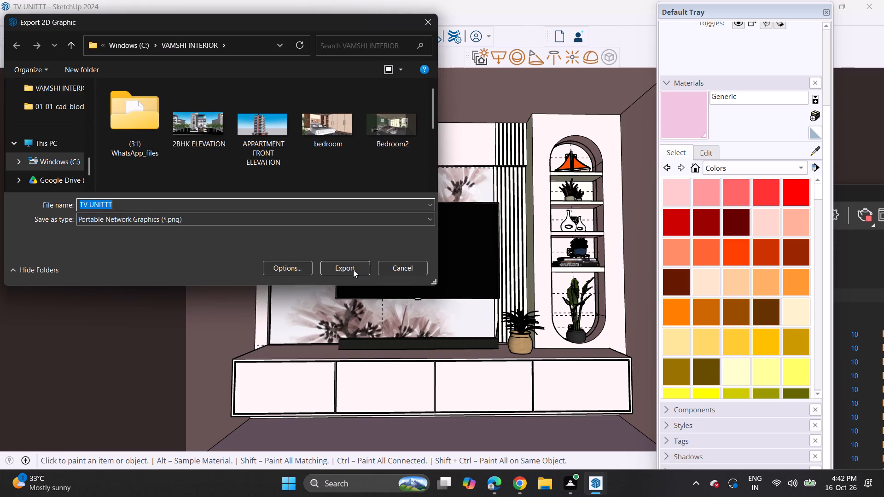
{"action": "left_click", "coordinate": [353, 270]}
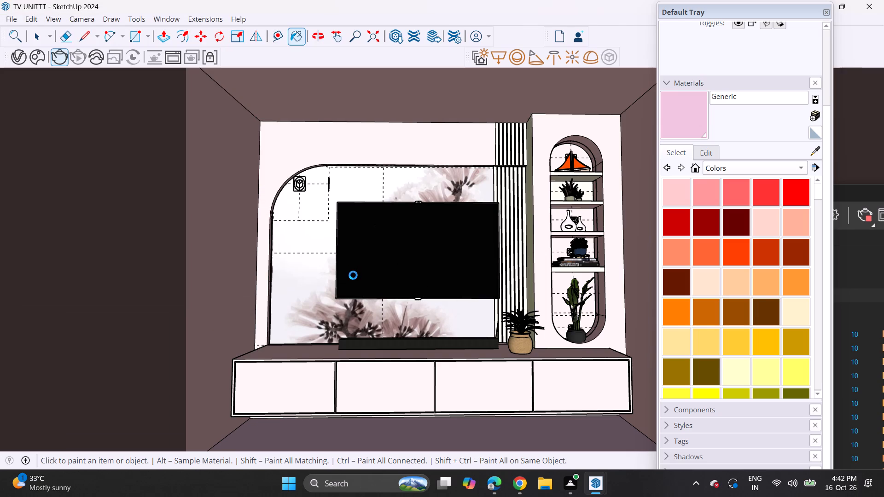